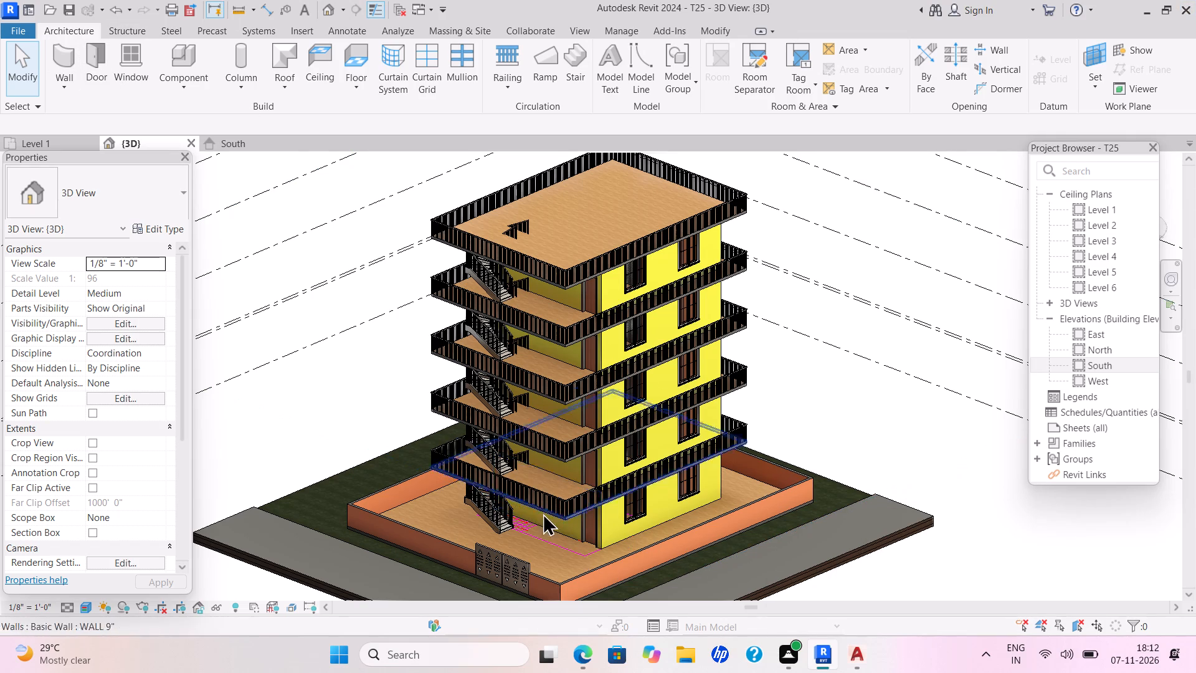
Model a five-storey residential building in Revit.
Close all open views of the T25 project, including the South, 3D and Level 1 views.
{"action": "left_click", "coordinate": [293, 145]}
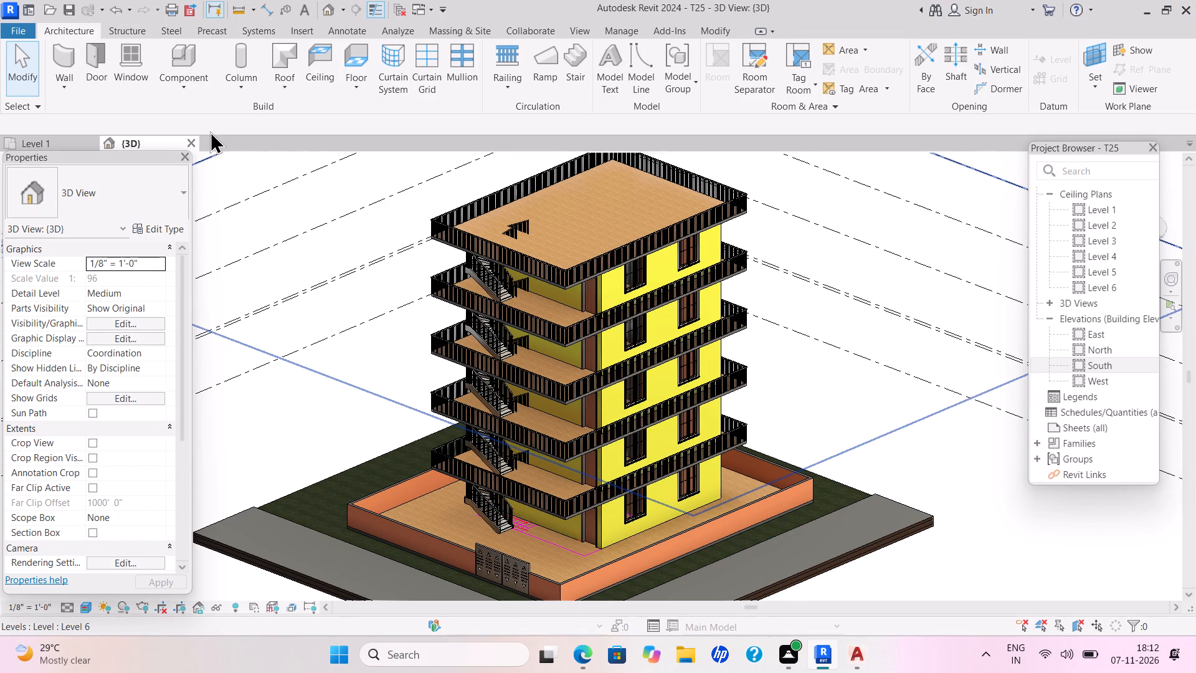
{"action": "left_click", "coordinate": [187, 140]}
{"action": "left_click", "coordinate": [97, 141]}
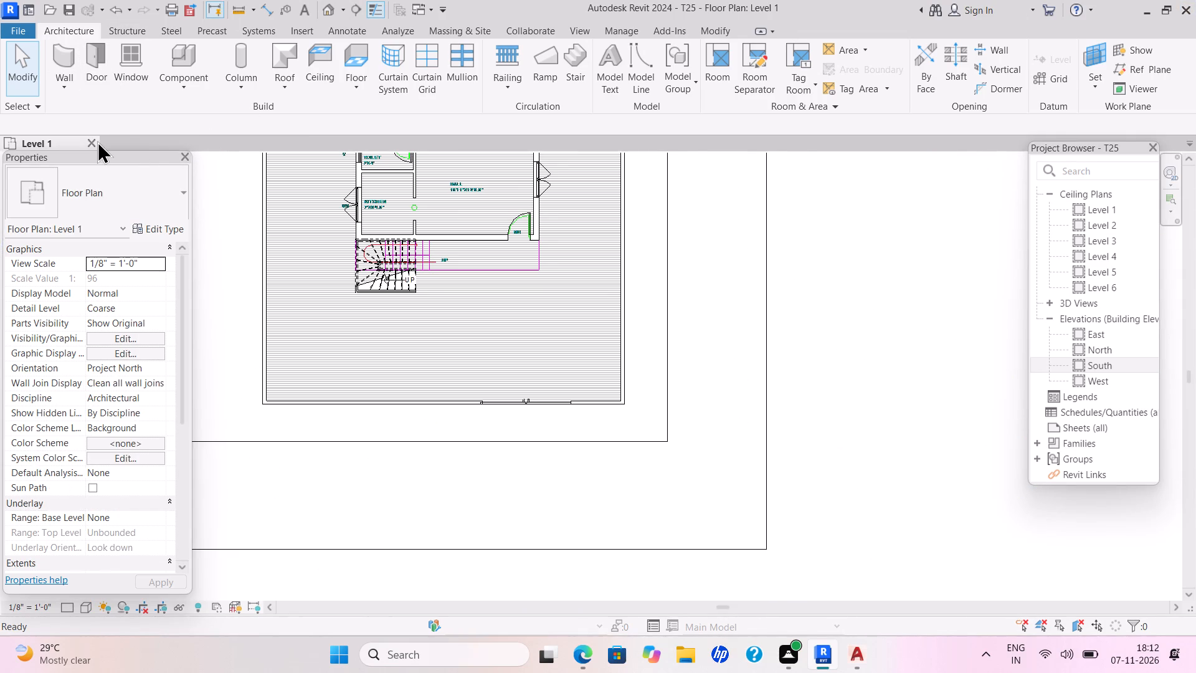
Create a new project from the English-Imperial default.rte template.
{"action": "left_click", "coordinate": [136, 217]}
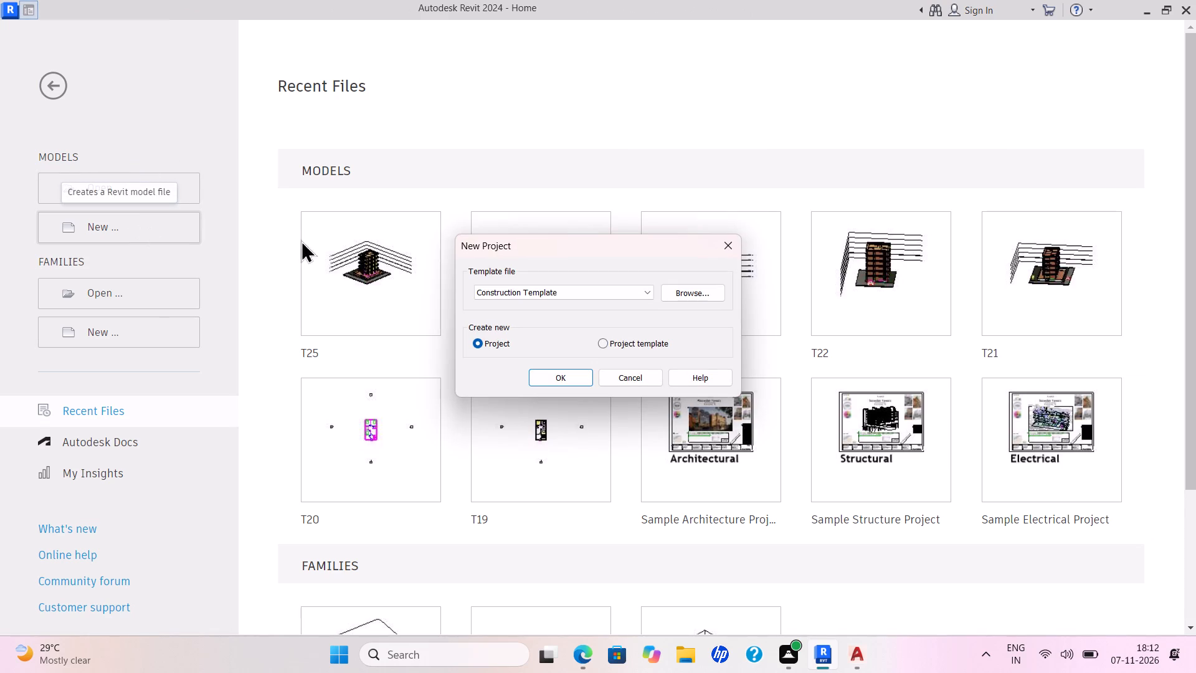
{"action": "left_click", "coordinate": [635, 295]}
{"action": "left_click", "coordinate": [577, 326]}
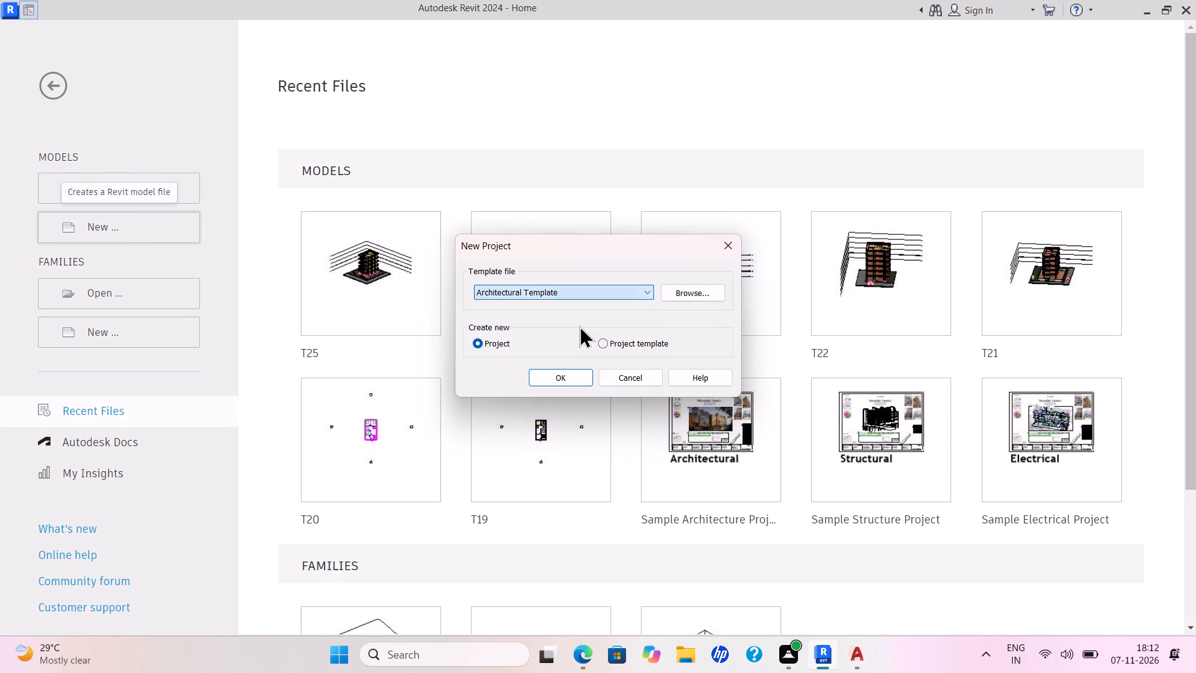
{"action": "left_click", "coordinate": [706, 292]}
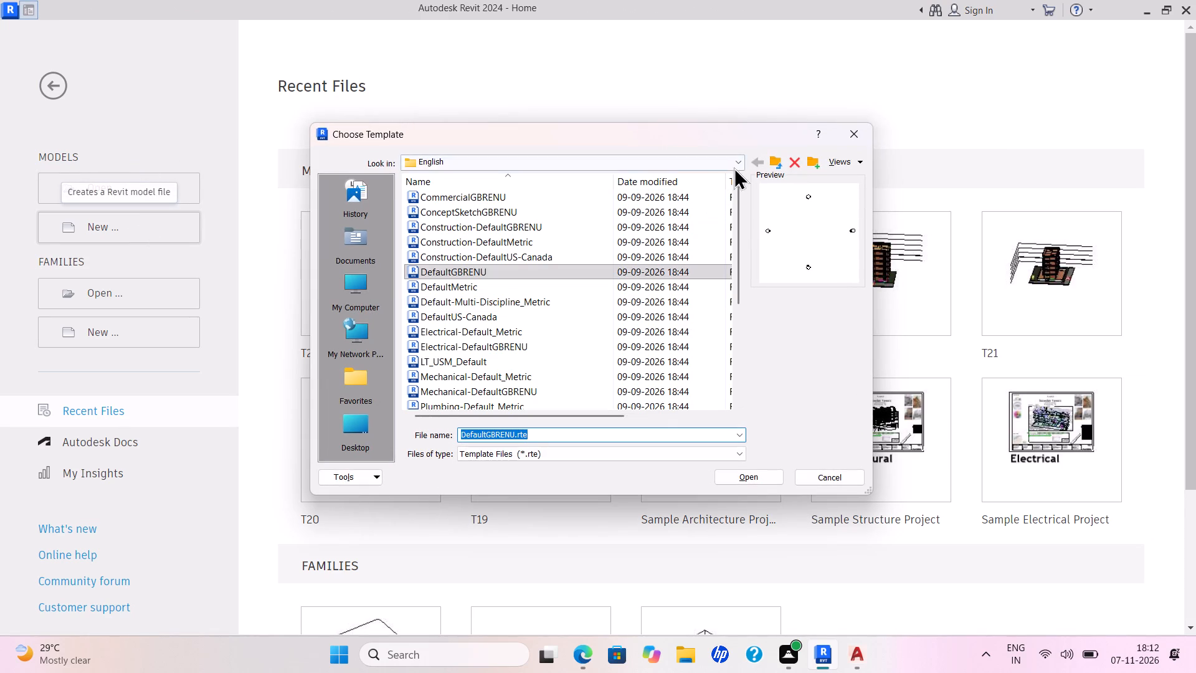
{"action": "left_click", "coordinate": [734, 167]}
{"action": "left_click", "coordinate": [609, 249]}
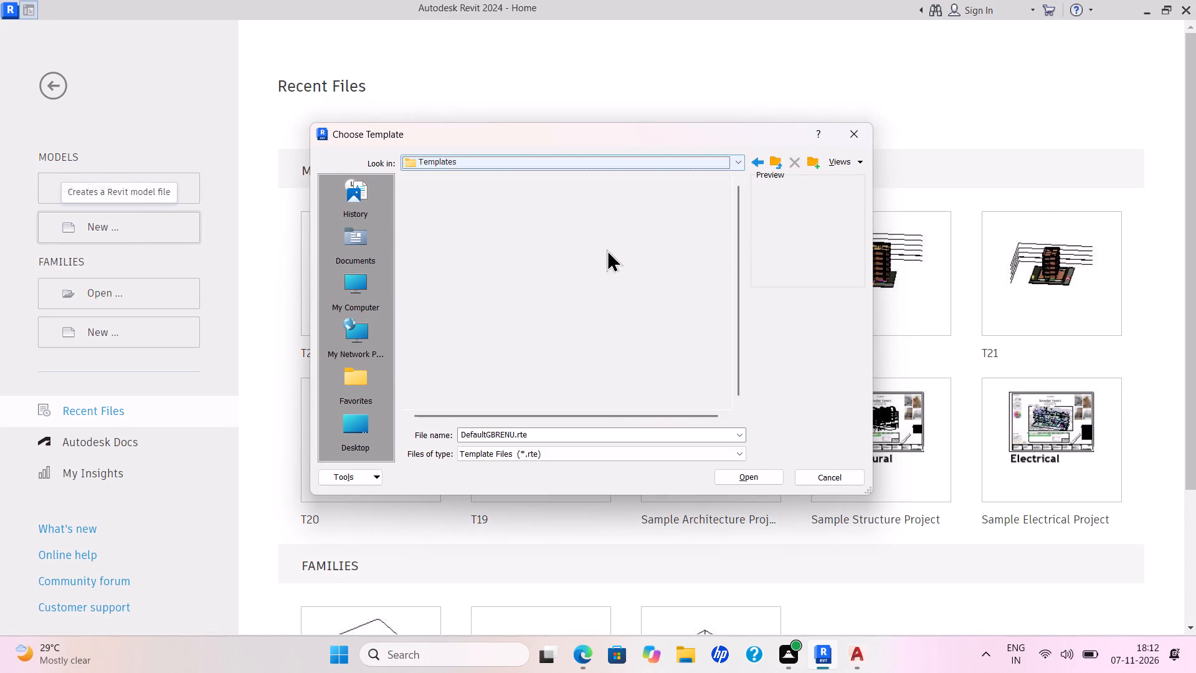
{"action": "double_click", "coordinate": [520, 244]}
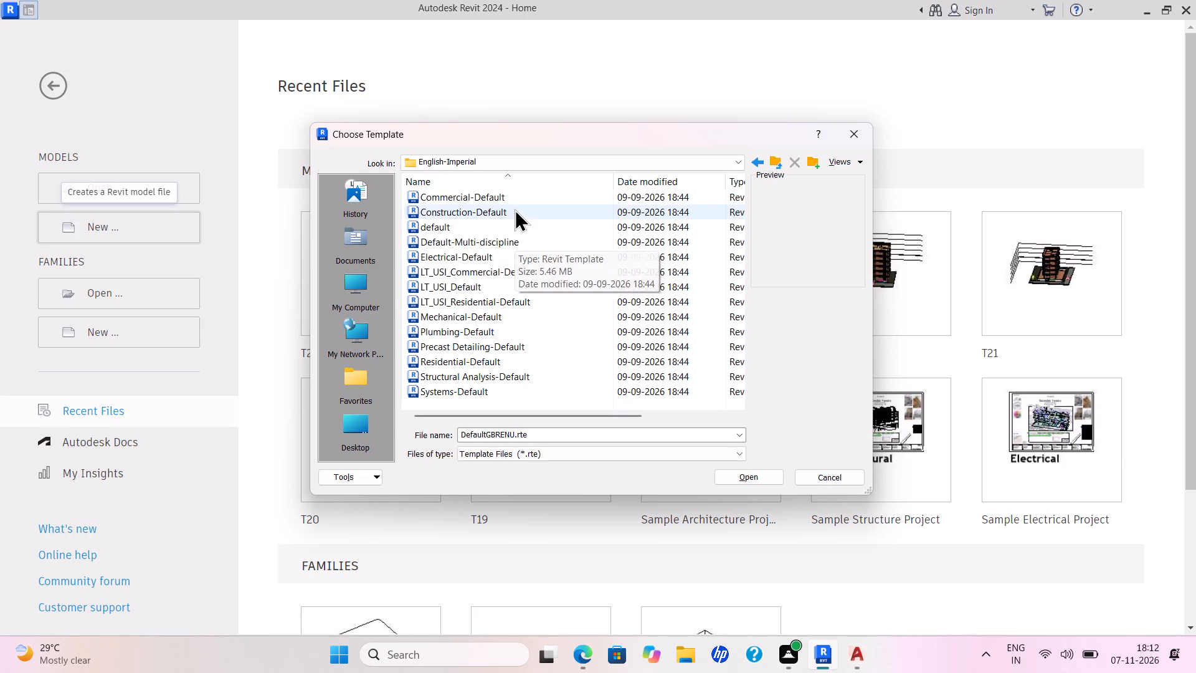
{"action": "double_click", "coordinate": [511, 226]}
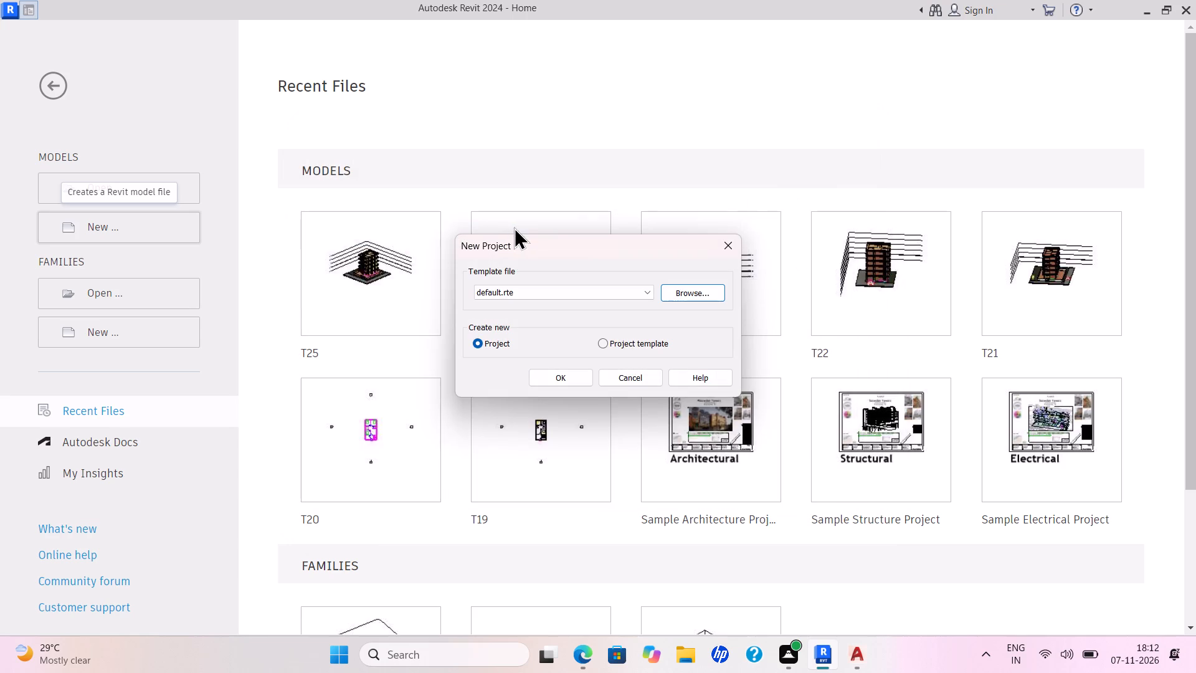
{"action": "left_click", "coordinate": [566, 366]}
{"action": "left_click", "coordinate": [565, 371]}
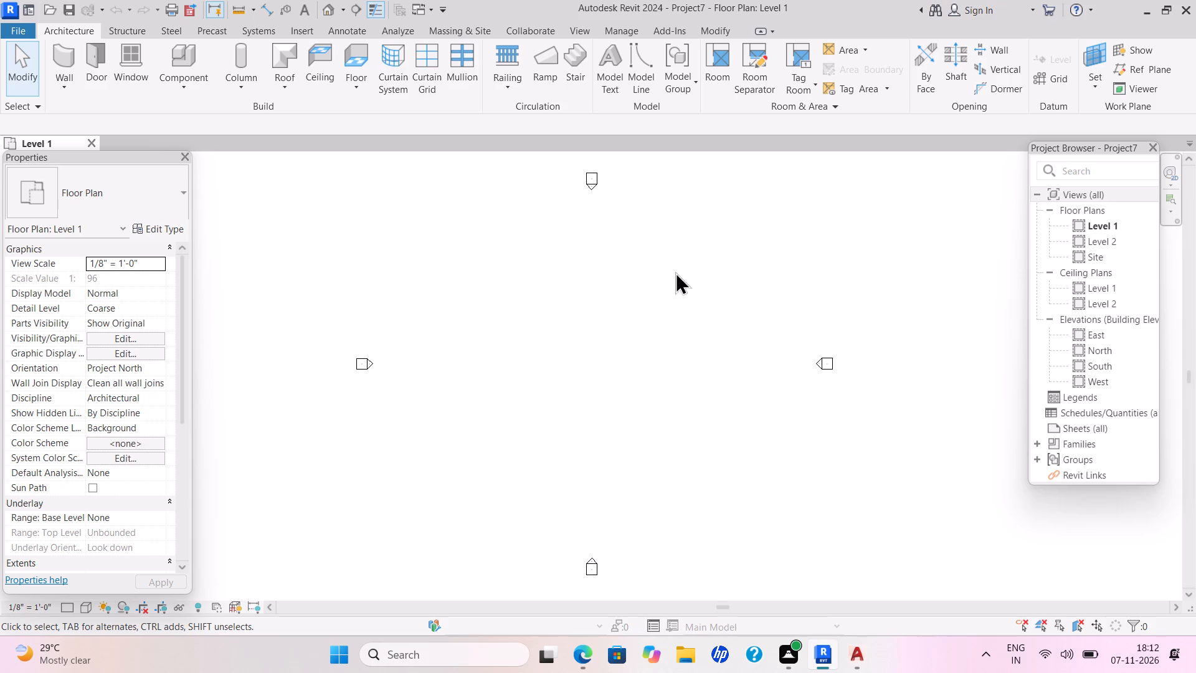
{"action": "left_click", "coordinate": [300, 30]}
{"action": "left_click", "coordinate": [123, 63]}
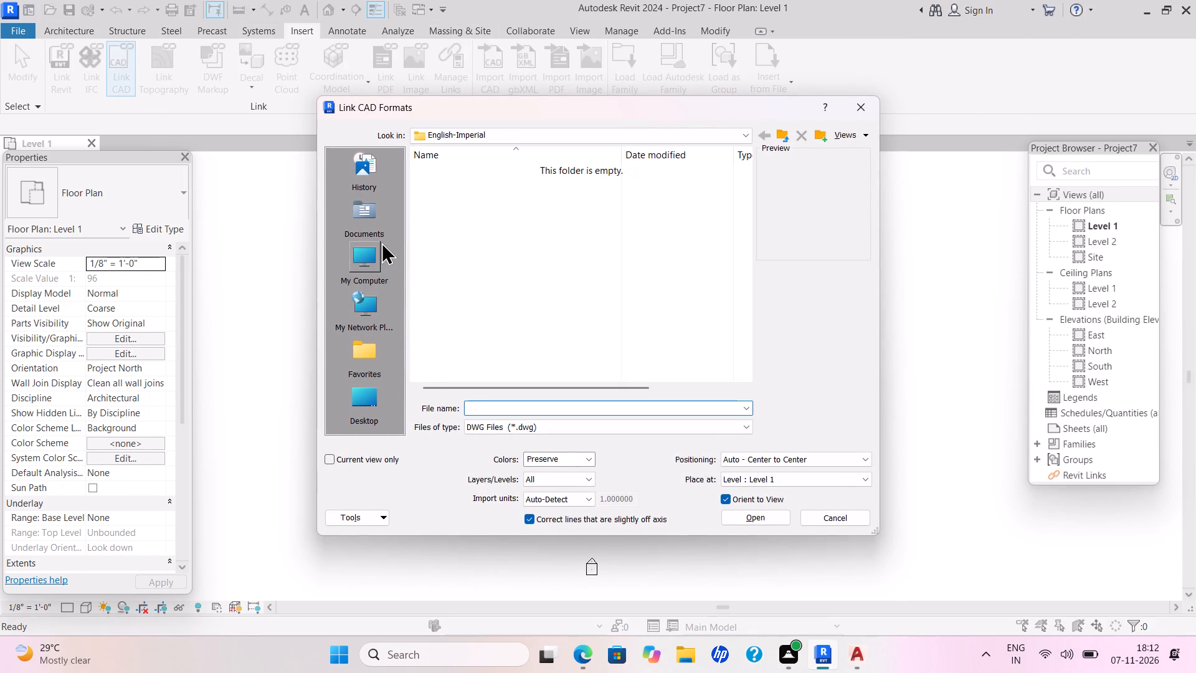
{"action": "double_click", "coordinate": [381, 231]}
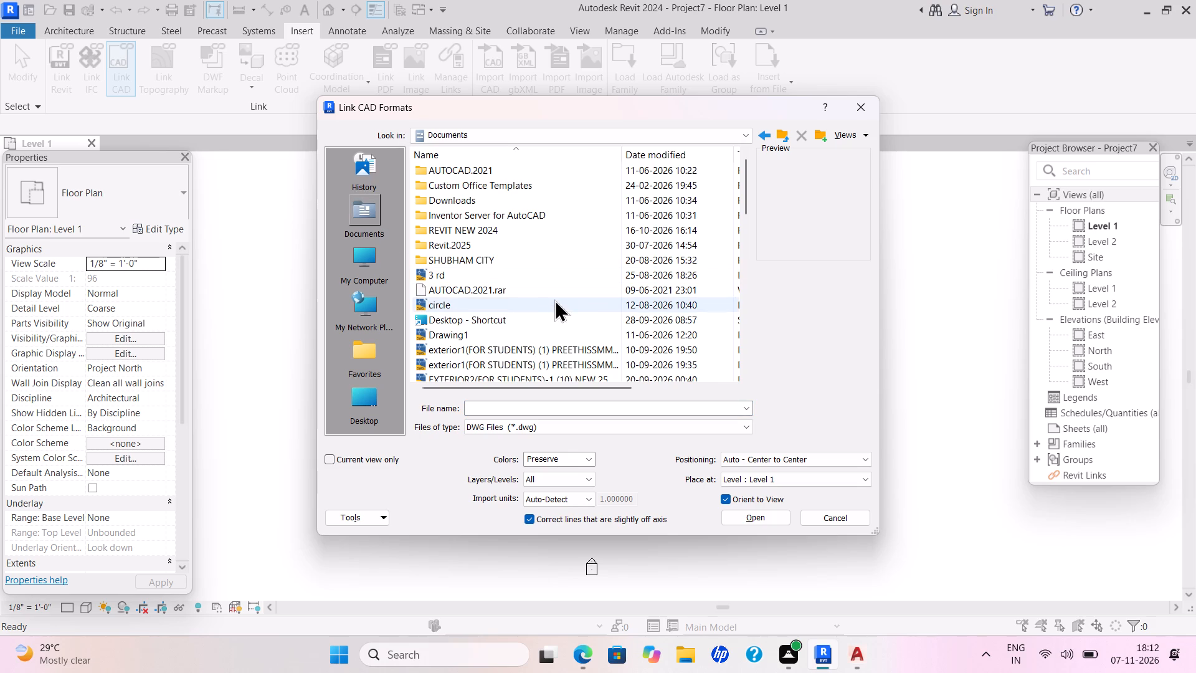
{"action": "scroll", "coordinate": [579, 335], "scroll_direction": "down", "scroll_amount": 2}
{"action": "scroll", "coordinate": [579, 337], "scroll_direction": "up", "scroll_amount": 1}
{"action": "scroll", "coordinate": [579, 337], "scroll_direction": "down", "scroll_amount": 1}
{"action": "scroll", "coordinate": [579, 338], "scroll_direction": "up", "scroll_amount": 2}
{"action": "scroll", "coordinate": [579, 339], "scroll_direction": "down", "scroll_amount": 3}
{"action": "scroll", "coordinate": [579, 340], "scroll_direction": "up", "scroll_amount": 1}
{"action": "scroll", "coordinate": [579, 340], "scroll_direction": "down", "scroll_amount": 2}
{"action": "scroll", "coordinate": [579, 340], "scroll_direction": "up", "scroll_amount": 1}
{"action": "scroll", "coordinate": [579, 340], "scroll_direction": "down", "scroll_amount": 1}
{"action": "scroll", "coordinate": [575, 343], "scroll_direction": "up", "scroll_amount": 1}
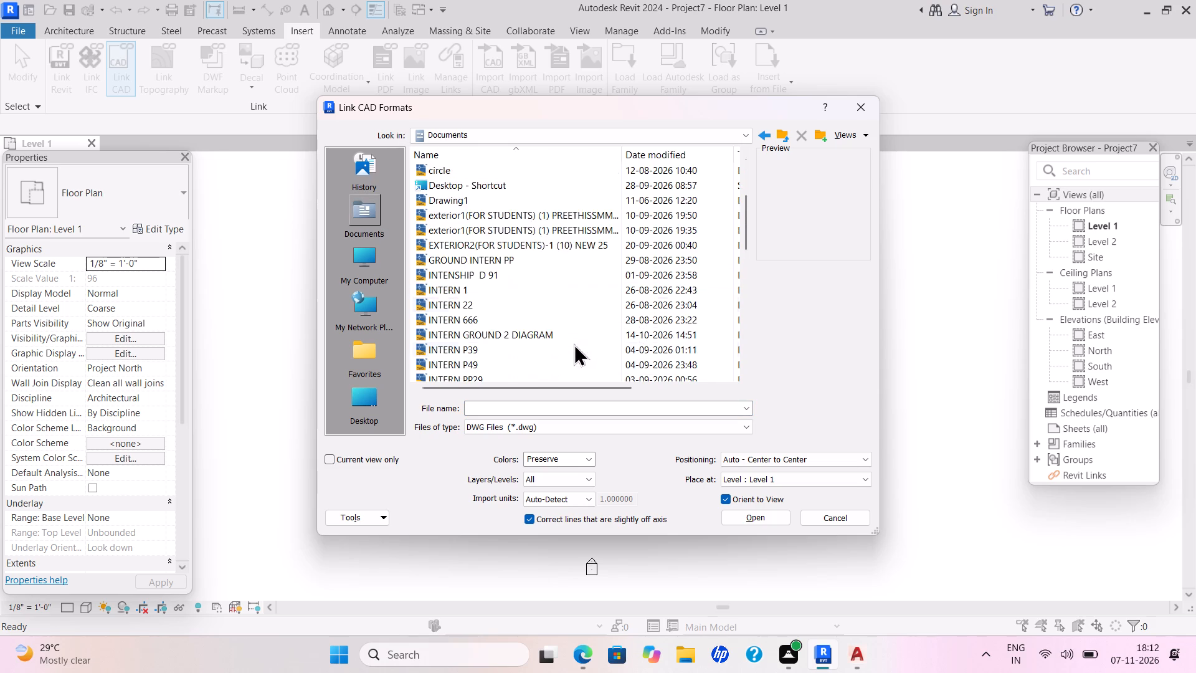
{"action": "scroll", "coordinate": [574, 343], "scroll_direction": "down", "scroll_amount": 2}
{"action": "scroll", "coordinate": [574, 343], "scroll_direction": "up", "scroll_amount": 1}
{"action": "scroll", "coordinate": [574, 343], "scroll_direction": "down", "scroll_amount": 1}
{"action": "scroll", "coordinate": [574, 343], "scroll_direction": "up", "scroll_amount": 2}
{"action": "scroll", "coordinate": [574, 343], "scroll_direction": "down", "scroll_amount": 2}
{"action": "scroll", "coordinate": [574, 343], "scroll_direction": "up", "scroll_amount": 1}
{"action": "scroll", "coordinate": [574, 343], "scroll_direction": "down", "scroll_amount": 1}
{"action": "scroll", "coordinate": [574, 343], "scroll_direction": "up", "scroll_amount": 1}
{"action": "scroll", "coordinate": [574, 343], "scroll_direction": "down", "scroll_amount": 1}
{"action": "scroll", "coordinate": [574, 343], "scroll_direction": "up", "scroll_amount": 2}
{"action": "scroll", "coordinate": [574, 343], "scroll_direction": "down", "scroll_amount": 1}
{"action": "scroll", "coordinate": [574, 343], "scroll_direction": "up", "scroll_amount": 2}
{"action": "scroll", "coordinate": [534, 348], "scroll_direction": "down", "scroll_amount": 5}
{"action": "scroll", "coordinate": [534, 349], "scroll_direction": "up", "scroll_amount": 1}
{"action": "scroll", "coordinate": [534, 349], "scroll_direction": "down", "scroll_amount": 1}
{"action": "scroll", "coordinate": [534, 349], "scroll_direction": "up", "scroll_amount": 3}
{"action": "scroll", "coordinate": [530, 350], "scroll_direction": "down", "scroll_amount": 1}
{"action": "scroll", "coordinate": [530, 350], "scroll_direction": "up", "scroll_amount": 1}
{"action": "scroll", "coordinate": [530, 350], "scroll_direction": "down", "scroll_amount": 1}
{"action": "scroll", "coordinate": [530, 350], "scroll_direction": "up", "scroll_amount": 1}
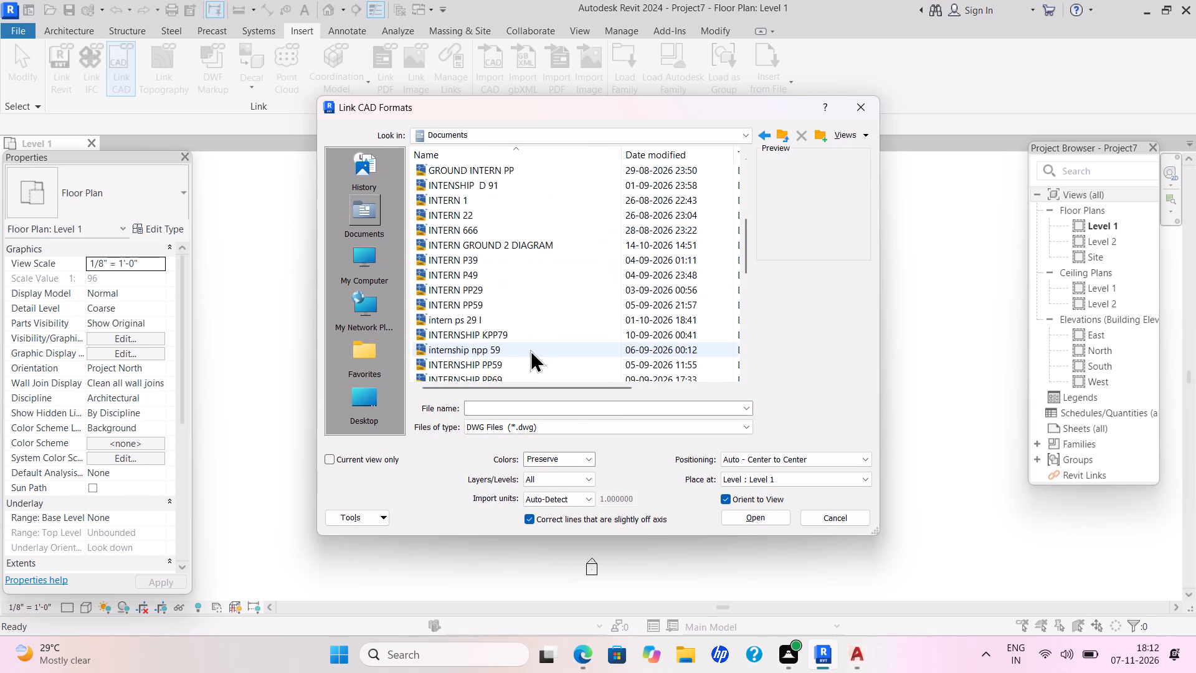
{"action": "scroll", "coordinate": [521, 346], "scroll_direction": "down", "scroll_amount": 3}
{"action": "scroll", "coordinate": [520, 347], "scroll_direction": "up", "scroll_amount": 1}
{"action": "scroll", "coordinate": [520, 347], "scroll_direction": "down", "scroll_amount": 2}
{"action": "scroll", "coordinate": [520, 348], "scroll_direction": "up", "scroll_amount": 1}
{"action": "scroll", "coordinate": [520, 348], "scroll_direction": "down", "scroll_amount": 1}
{"action": "scroll", "coordinate": [520, 348], "scroll_direction": "up", "scroll_amount": 1}
{"action": "scroll", "coordinate": [520, 348], "scroll_direction": "down", "scroll_amount": 2}
{"action": "scroll", "coordinate": [519, 348], "scroll_direction": "up", "scroll_amount": 2}
{"action": "scroll", "coordinate": [519, 348], "scroll_direction": "down", "scroll_amount": 2}
{"action": "scroll", "coordinate": [519, 348], "scroll_direction": "up", "scroll_amount": 1}
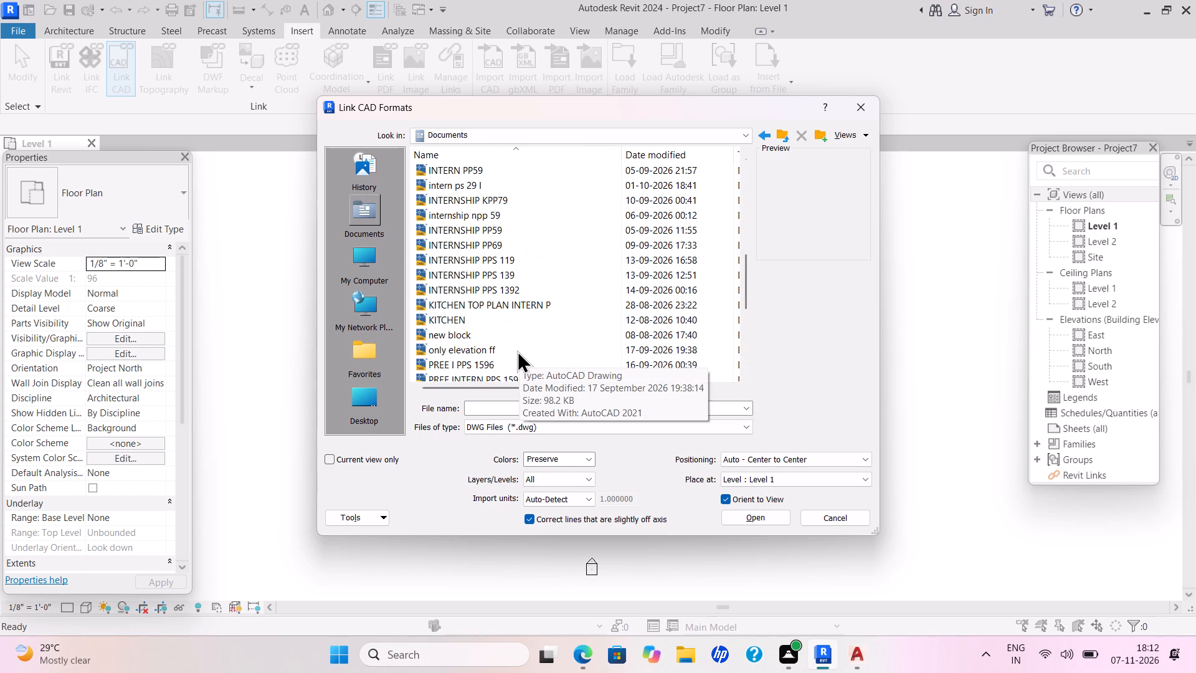
{"action": "scroll", "coordinate": [516, 350], "scroll_direction": "up", "scroll_amount": 1}
{"action": "scroll", "coordinate": [516, 350], "scroll_direction": "down", "scroll_amount": 1}
{"action": "scroll", "coordinate": [516, 350], "scroll_direction": "up", "scroll_amount": 2}
{"action": "scroll", "coordinate": [516, 350], "scroll_direction": "down", "scroll_amount": 2}
{"action": "scroll", "coordinate": [516, 350], "scroll_direction": "up", "scroll_amount": 1}
{"action": "scroll", "coordinate": [516, 350], "scroll_direction": "down", "scroll_amount": 1}
{"action": "scroll", "coordinate": [516, 350], "scroll_direction": "up", "scroll_amount": 1}
{"action": "scroll", "coordinate": [516, 350], "scroll_direction": "down", "scroll_amount": 1}
{"action": "scroll", "coordinate": [516, 350], "scroll_direction": "up", "scroll_amount": 1}
{"action": "scroll", "coordinate": [516, 350], "scroll_direction": "down", "scroll_amount": 2}
{"action": "scroll", "coordinate": [516, 350], "scroll_direction": "up", "scroll_amount": 1}
{"action": "scroll", "coordinate": [516, 350], "scroll_direction": "down", "scroll_amount": 1}
{"action": "scroll", "coordinate": [516, 350], "scroll_direction": "up", "scroll_amount": 2}
{"action": "scroll", "coordinate": [516, 350], "scroll_direction": "down", "scroll_amount": 1}
{"action": "scroll", "coordinate": [516, 350], "scroll_direction": "up", "scroll_amount": 1}
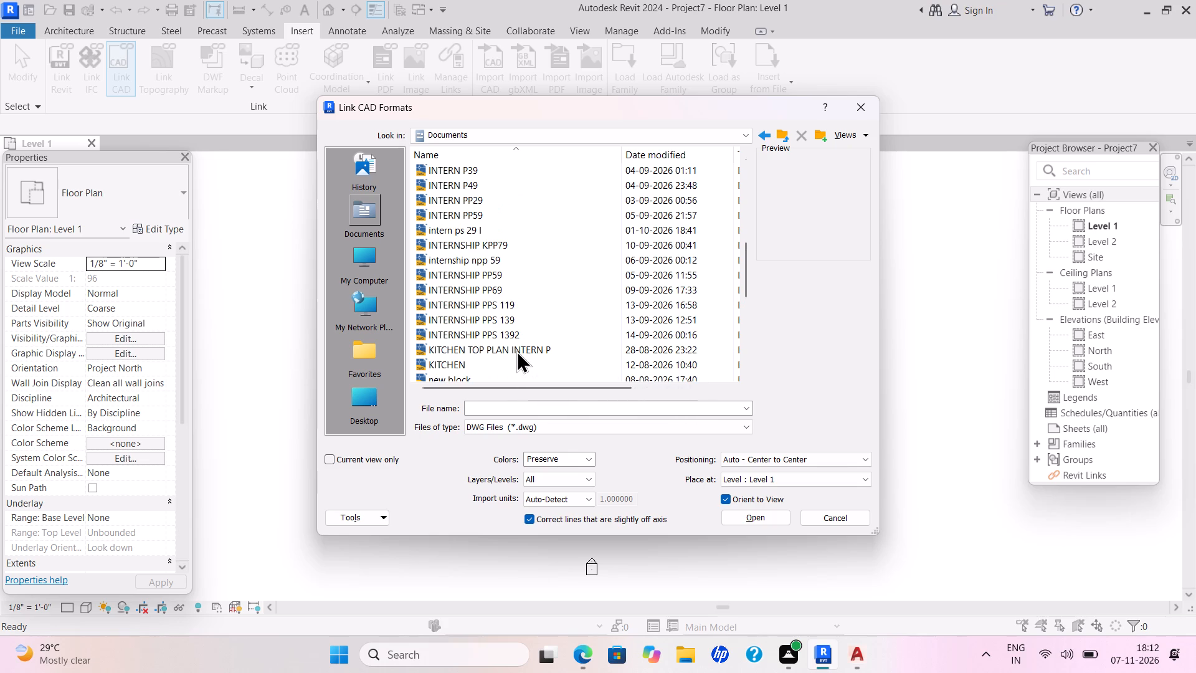
{"action": "scroll", "coordinate": [516, 350], "scroll_direction": "down", "scroll_amount": 1}
{"action": "scroll", "coordinate": [516, 350], "scroll_direction": "up", "scroll_amount": 6}
{"action": "scroll", "coordinate": [516, 350], "scroll_direction": "down", "scroll_amount": 1}
{"action": "scroll", "coordinate": [516, 350], "scroll_direction": "up", "scroll_amount": 1}
{"action": "scroll", "coordinate": [516, 350], "scroll_direction": "down", "scroll_amount": 2}
{"action": "scroll", "coordinate": [516, 350], "scroll_direction": "up", "scroll_amount": 1}
{"action": "scroll", "coordinate": [511, 350], "scroll_direction": "down", "scroll_amount": 1}
{"action": "scroll", "coordinate": [511, 350], "scroll_direction": "up", "scroll_amount": 2}
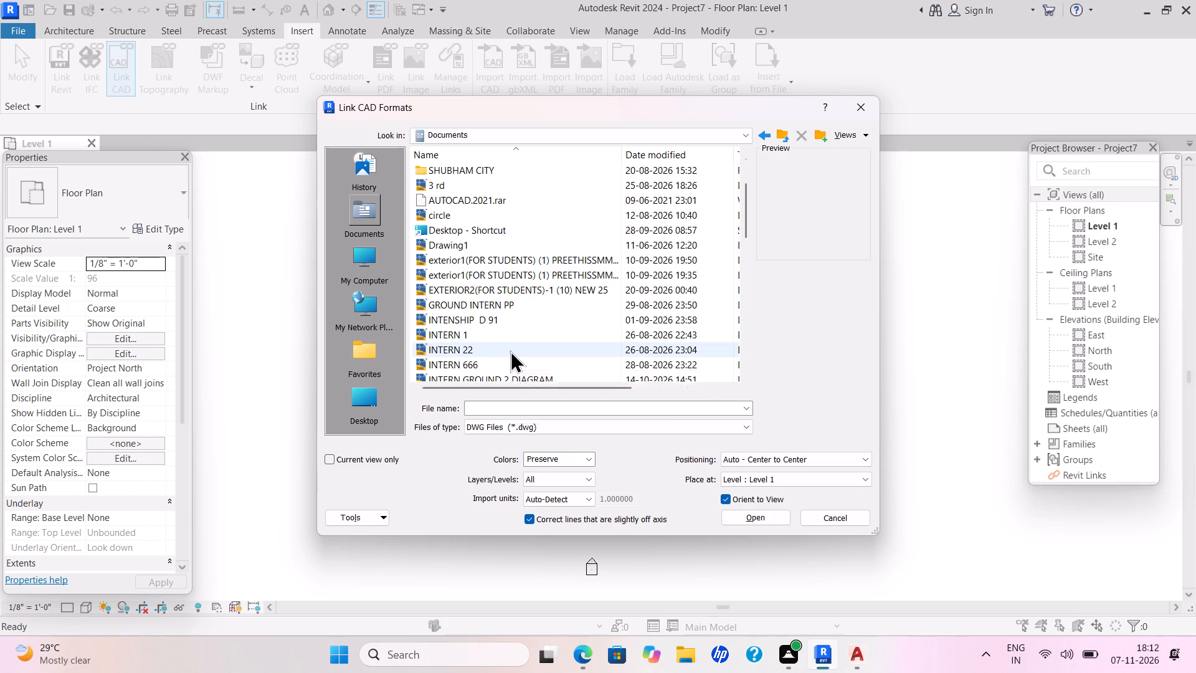
{"action": "scroll", "coordinate": [510, 350], "scroll_direction": "down", "scroll_amount": 1}
{"action": "scroll", "coordinate": [510, 350], "scroll_direction": "up", "scroll_amount": 2}
{"action": "scroll", "coordinate": [510, 350], "scroll_direction": "down", "scroll_amount": 1}
{"action": "scroll", "coordinate": [510, 350], "scroll_direction": "up", "scroll_amount": 1}
{"action": "scroll", "coordinate": [510, 350], "scroll_direction": "down", "scroll_amount": 1}
{"action": "scroll", "coordinate": [510, 350], "scroll_direction": "up", "scroll_amount": 1}
{"action": "scroll", "coordinate": [510, 350], "scroll_direction": "down", "scroll_amount": 2}
{"action": "scroll", "coordinate": [510, 350], "scroll_direction": "up", "scroll_amount": 1}
{"action": "scroll", "coordinate": [510, 350], "scroll_direction": "down", "scroll_amount": 2}
{"action": "scroll", "coordinate": [510, 350], "scroll_direction": "up", "scroll_amount": 1}
{"action": "scroll", "coordinate": [509, 350], "scroll_direction": "down", "scroll_amount": 6}
{"action": "scroll", "coordinate": [509, 350], "scroll_direction": "up", "scroll_amount": 4}
{"action": "scroll", "coordinate": [509, 350], "scroll_direction": "down", "scroll_amount": 2}
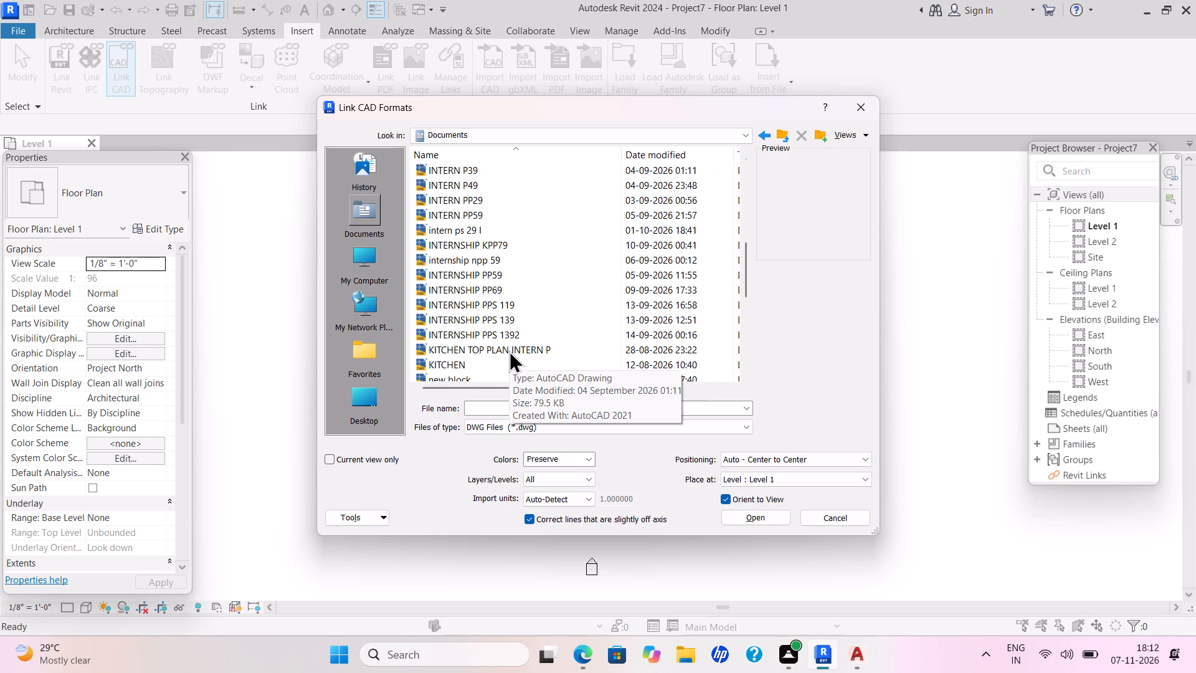
{"action": "scroll", "coordinate": [509, 350], "scroll_direction": "up", "scroll_amount": 2}
{"action": "scroll", "coordinate": [509, 350], "scroll_direction": "down", "scroll_amount": 5}
{"action": "scroll", "coordinate": [506, 348], "scroll_direction": "up", "scroll_amount": 1}
{"action": "scroll", "coordinate": [506, 348], "scroll_direction": "down", "scroll_amount": 1}
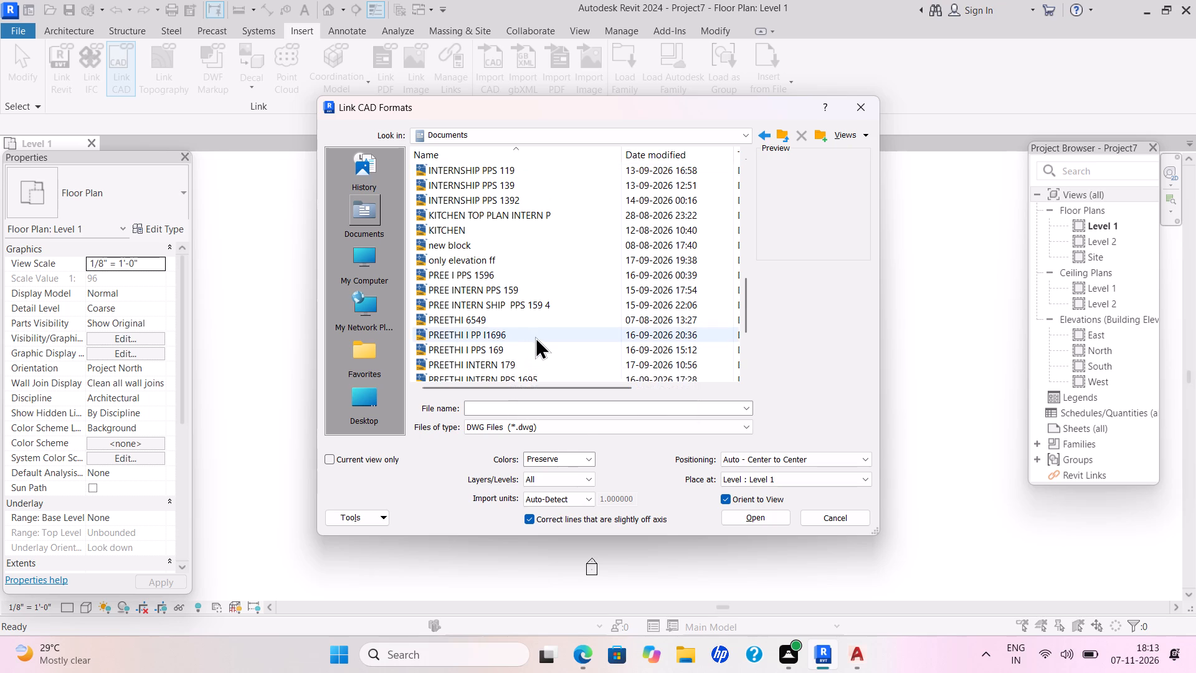
{"action": "scroll", "coordinate": [518, 364], "scroll_direction": "up", "scroll_amount": 1}
{"action": "scroll", "coordinate": [518, 364], "scroll_direction": "down", "scroll_amount": 1}
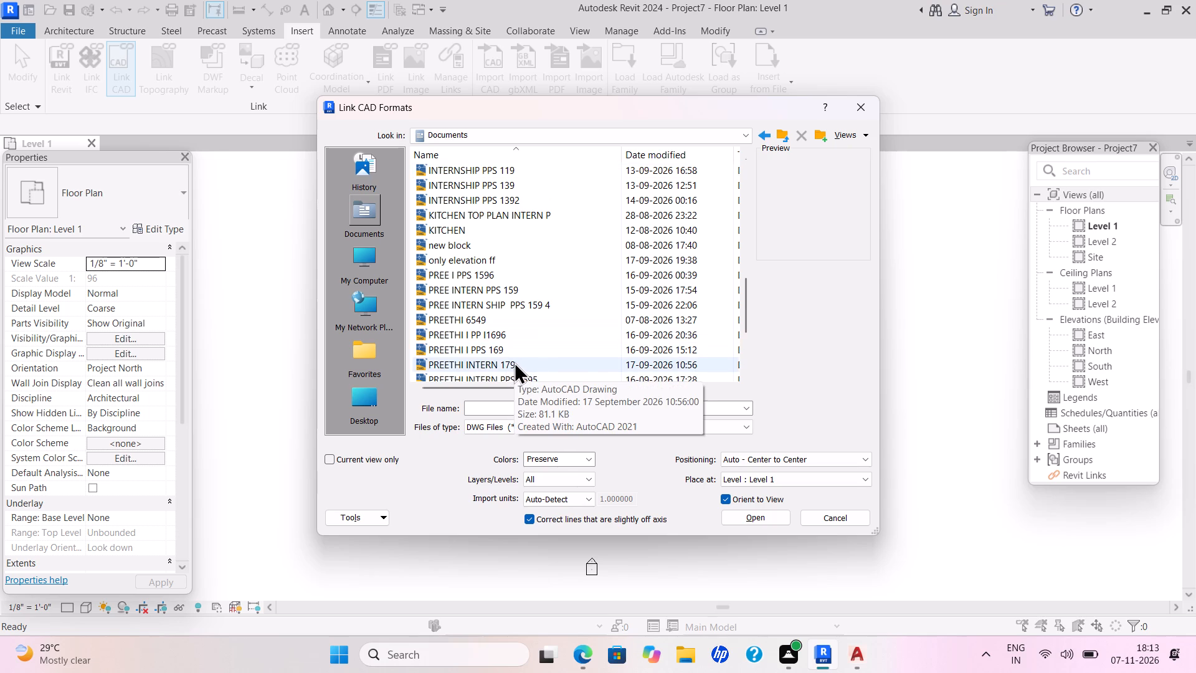
{"action": "scroll", "coordinate": [512, 363], "scroll_direction": "up", "scroll_amount": 1}
{"action": "scroll", "coordinate": [512, 363], "scroll_direction": "down", "scroll_amount": 1}
{"action": "scroll", "coordinate": [512, 363], "scroll_direction": "up", "scroll_amount": 1}
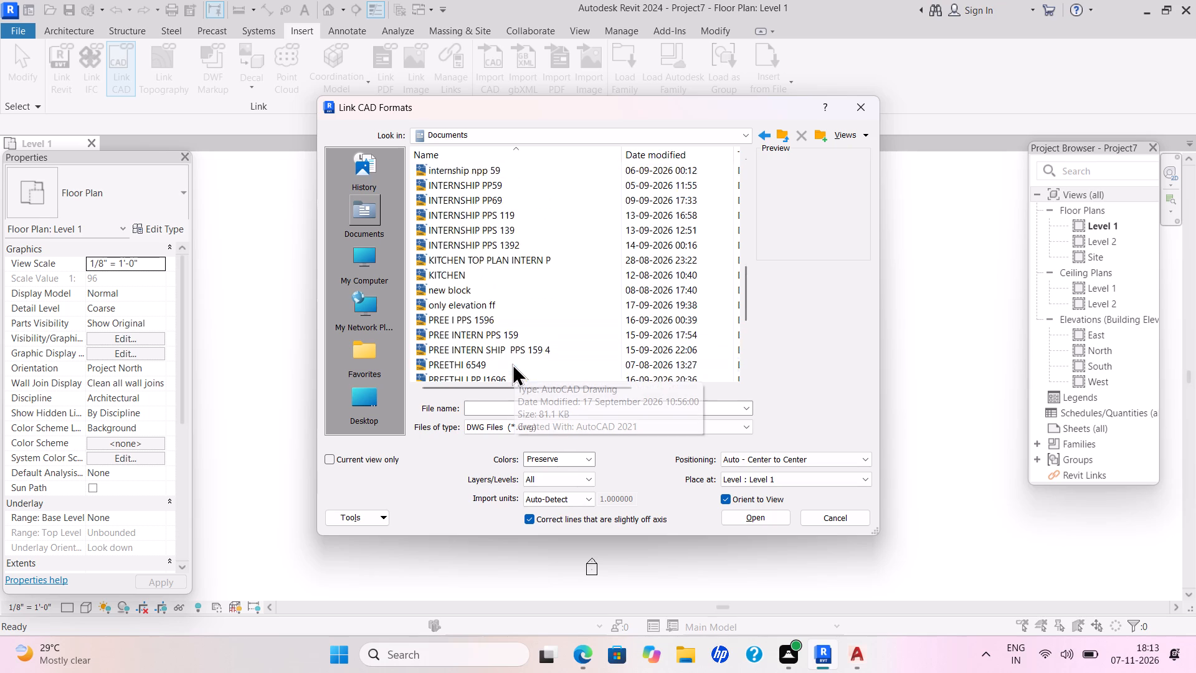
{"action": "scroll", "coordinate": [512, 363], "scroll_direction": "down", "scroll_amount": 1}
{"action": "scroll", "coordinate": [511, 373], "scroll_direction": "up", "scroll_amount": 1}
{"action": "scroll", "coordinate": [511, 373], "scroll_direction": "down", "scroll_amount": 1}
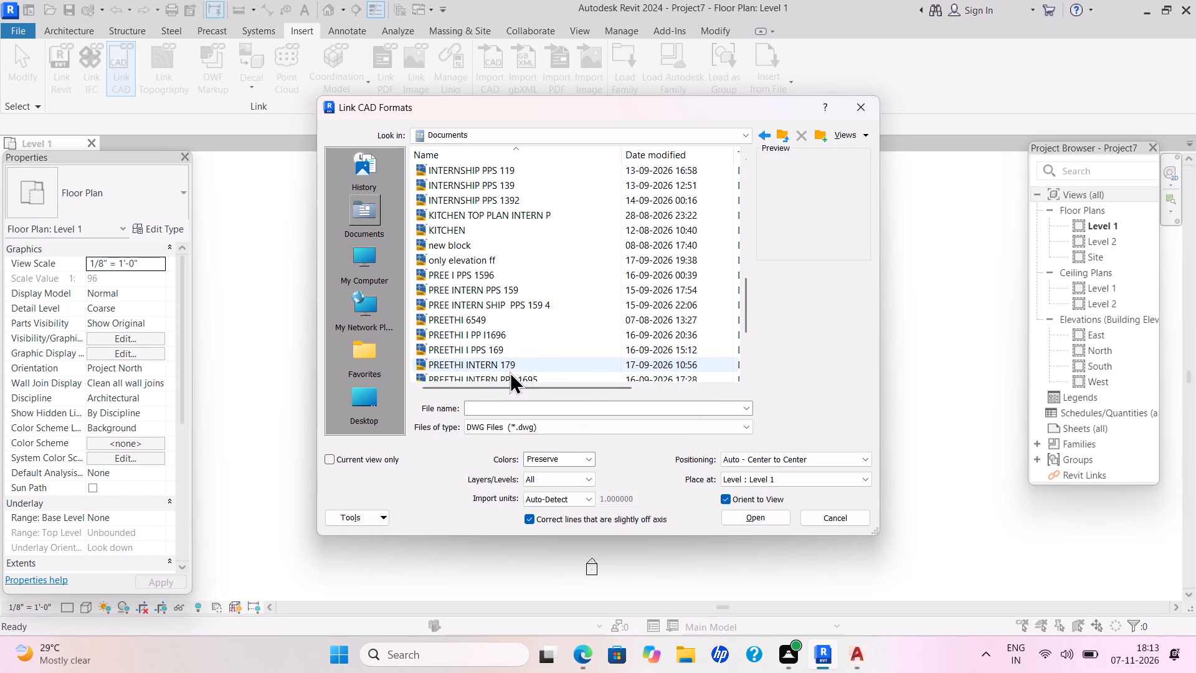
{"action": "scroll", "coordinate": [510, 371], "scroll_direction": "down", "scroll_amount": 4}
{"action": "scroll", "coordinate": [510, 371], "scroll_direction": "up", "scroll_amount": 1}
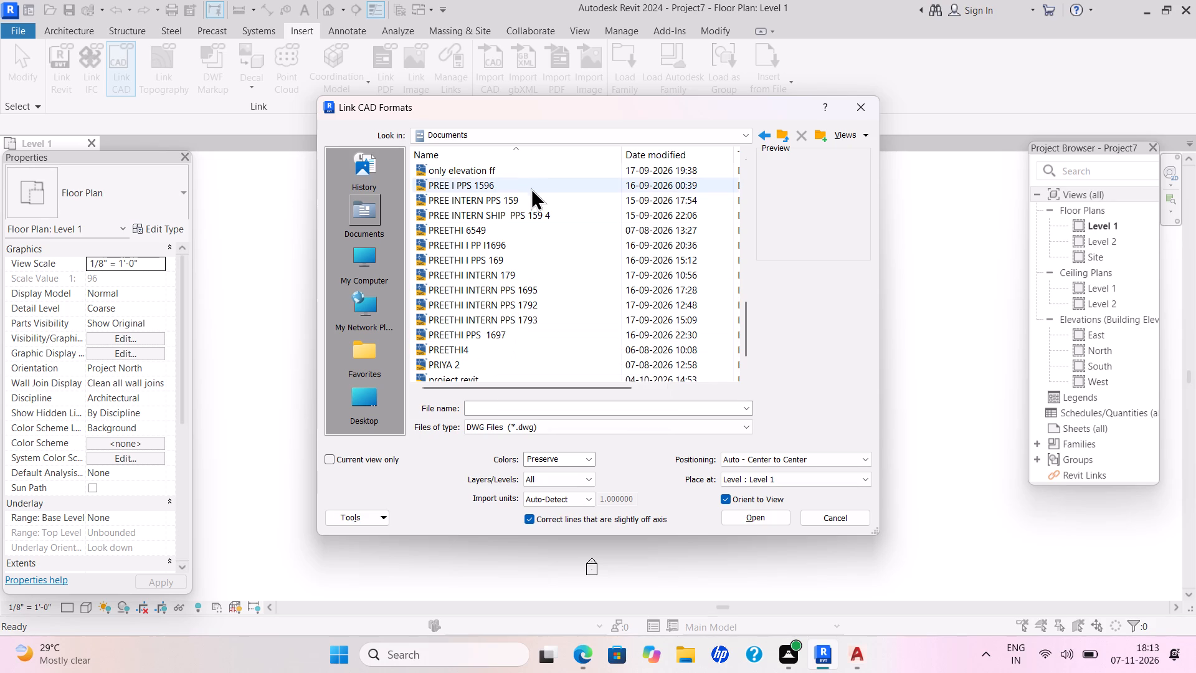
{"action": "scroll", "coordinate": [472, 333], "scroll_direction": "up", "scroll_amount": 1}
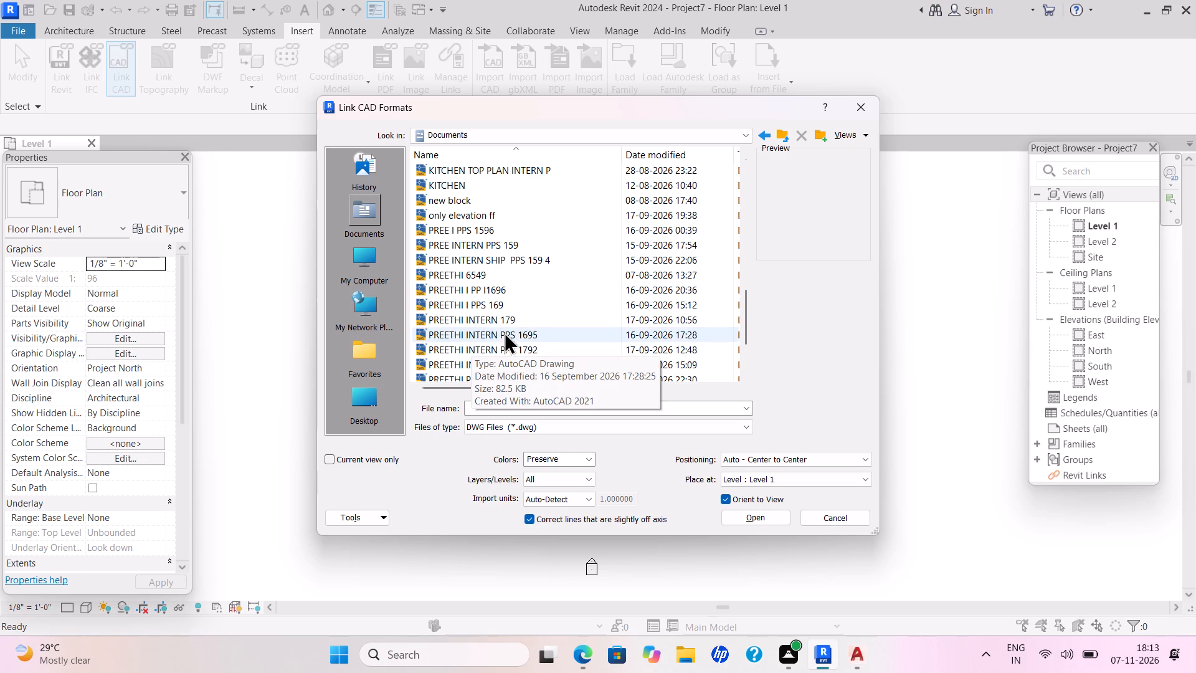
{"action": "scroll", "coordinate": [480, 368], "scroll_direction": "up", "scroll_amount": 2}
{"action": "scroll", "coordinate": [480, 368], "scroll_direction": "down", "scroll_amount": 1}
{"action": "scroll", "coordinate": [473, 364], "scroll_direction": "up", "scroll_amount": 2}
{"action": "scroll", "coordinate": [473, 364], "scroll_direction": "down", "scroll_amount": 1}
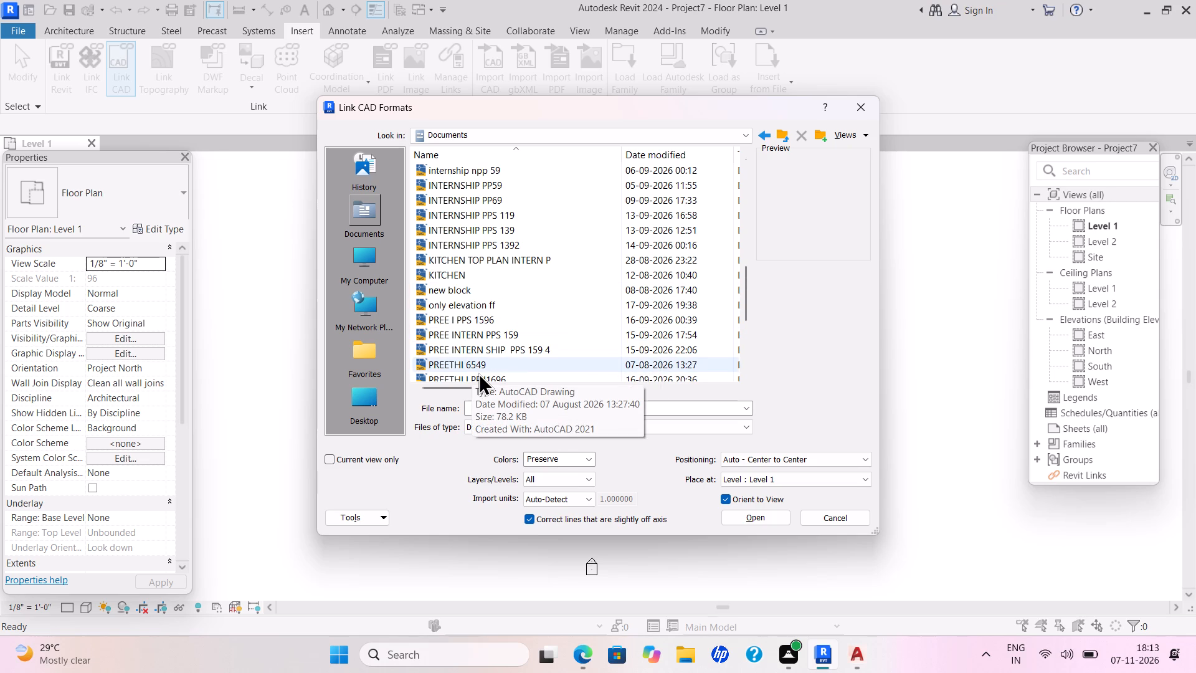
{"action": "scroll", "coordinate": [478, 373], "scroll_direction": "down", "scroll_amount": 1}
{"action": "scroll", "coordinate": [478, 373], "scroll_direction": "up", "scroll_amount": 1}
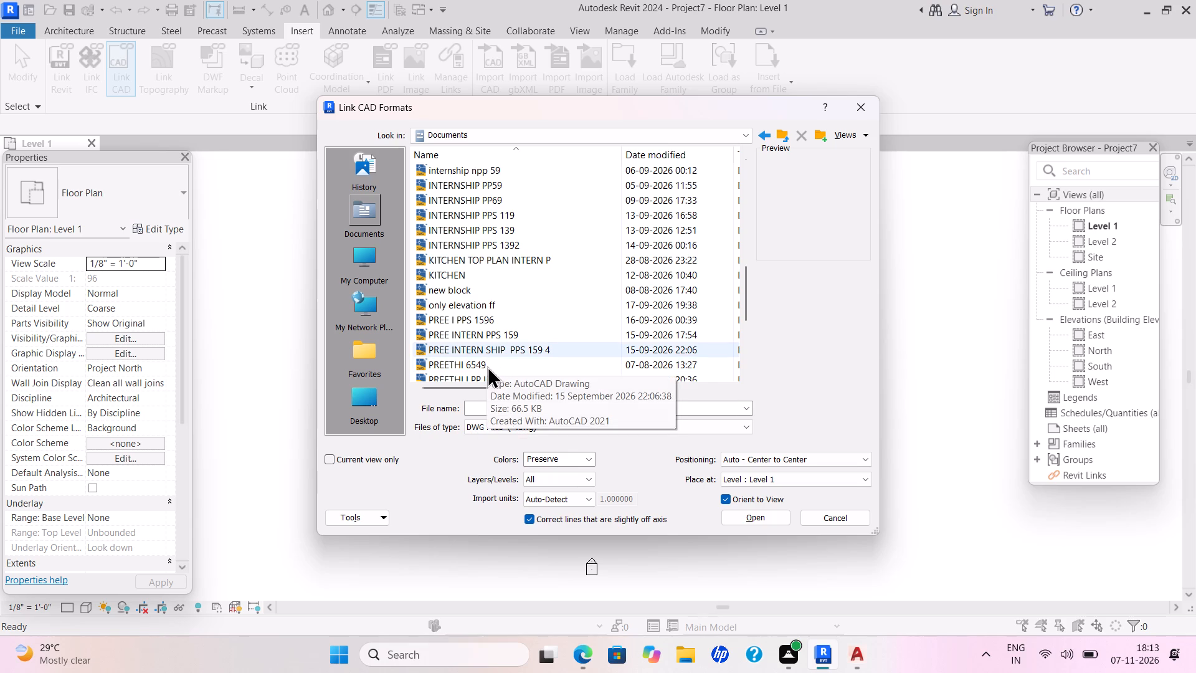
{"action": "scroll", "coordinate": [486, 367], "scroll_direction": "down", "scroll_amount": 1}
{"action": "scroll", "coordinate": [486, 367], "scroll_direction": "up", "scroll_amount": 1}
{"action": "scroll", "coordinate": [486, 365], "scroll_direction": "down", "scroll_amount": 1}
{"action": "scroll", "coordinate": [486, 365], "scroll_direction": "up", "scroll_amount": 2}
{"action": "scroll", "coordinate": [486, 365], "scroll_direction": "down", "scroll_amount": 1}
{"action": "scroll", "coordinate": [486, 365], "scroll_direction": "up", "scroll_amount": 1}
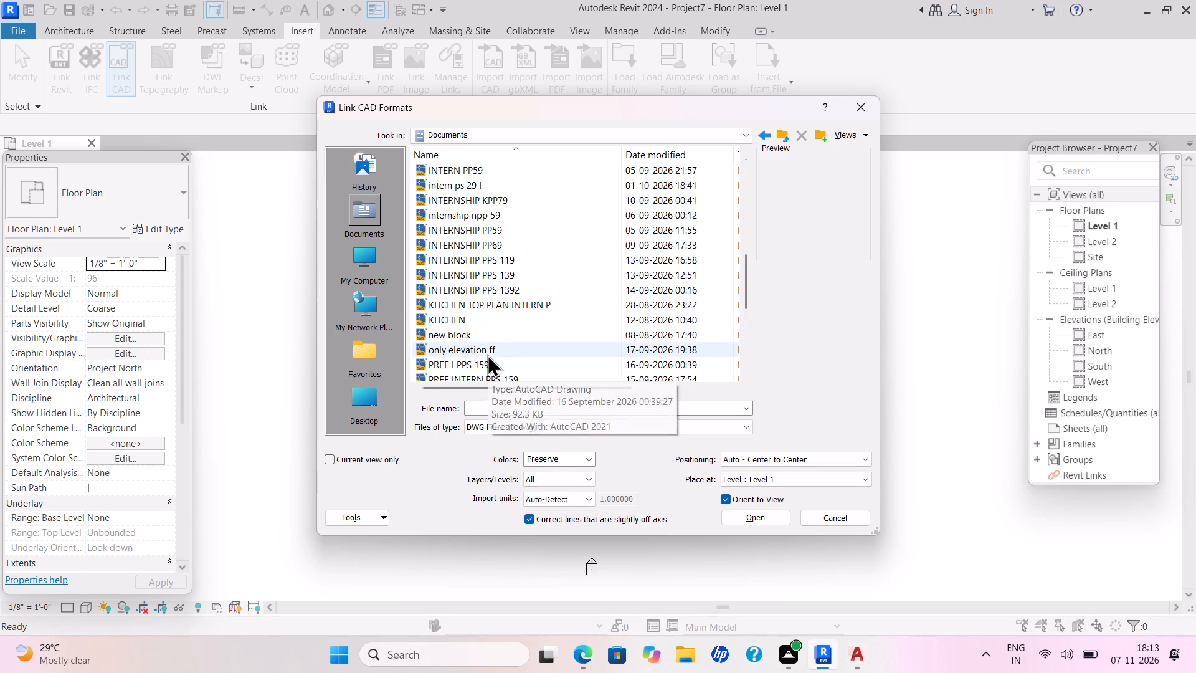
{"action": "scroll", "coordinate": [489, 340], "scroll_direction": "up", "scroll_amount": 1}
{"action": "scroll", "coordinate": [490, 341], "scroll_direction": "down", "scroll_amount": 2}
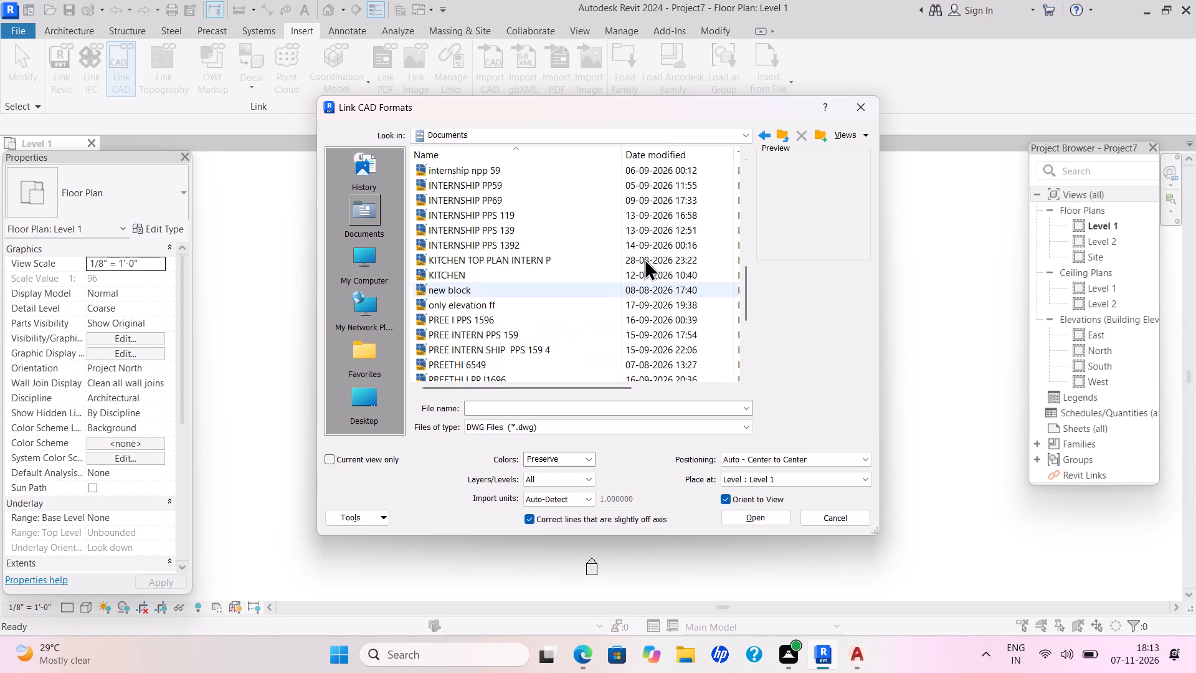
{"action": "scroll", "coordinate": [516, 355], "scroll_direction": "up", "scroll_amount": 4}
{"action": "scroll", "coordinate": [516, 355], "scroll_direction": "down", "scroll_amount": 1}
{"action": "scroll", "coordinate": [516, 355], "scroll_direction": "up", "scroll_amount": 1}
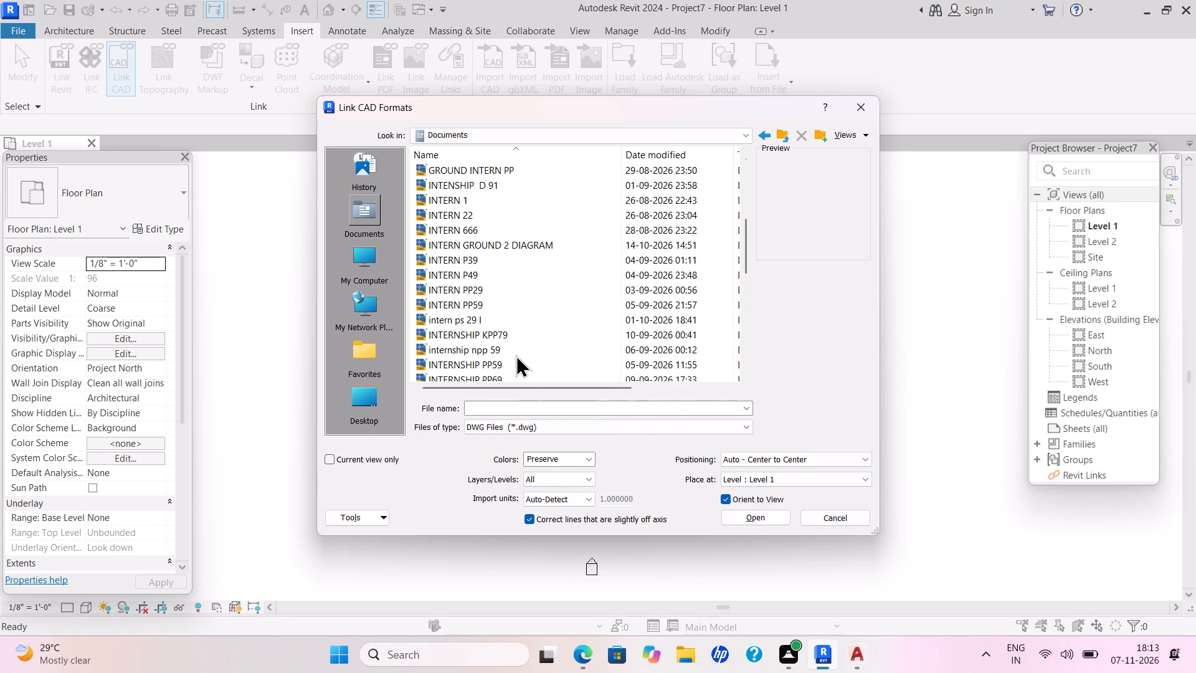
{"action": "scroll", "coordinate": [504, 372], "scroll_direction": "up", "scroll_amount": 1}
{"action": "scroll", "coordinate": [504, 372], "scroll_direction": "down", "scroll_amount": 1}
{"action": "scroll", "coordinate": [503, 372], "scroll_direction": "up", "scroll_amount": 1}
{"action": "scroll", "coordinate": [503, 373], "scroll_direction": "down", "scroll_amount": 1}
{"action": "scroll", "coordinate": [503, 373], "scroll_direction": "up", "scroll_amount": 1}
{"action": "scroll", "coordinate": [503, 373], "scroll_direction": "down", "scroll_amount": 3}
{"action": "scroll", "coordinate": [503, 373], "scroll_direction": "up", "scroll_amount": 2}
{"action": "scroll", "coordinate": [503, 373], "scroll_direction": "down", "scroll_amount": 1}
{"action": "scroll", "coordinate": [503, 373], "scroll_direction": "up", "scroll_amount": 1}
{"action": "scroll", "coordinate": [503, 373], "scroll_direction": "down", "scroll_amount": 3}
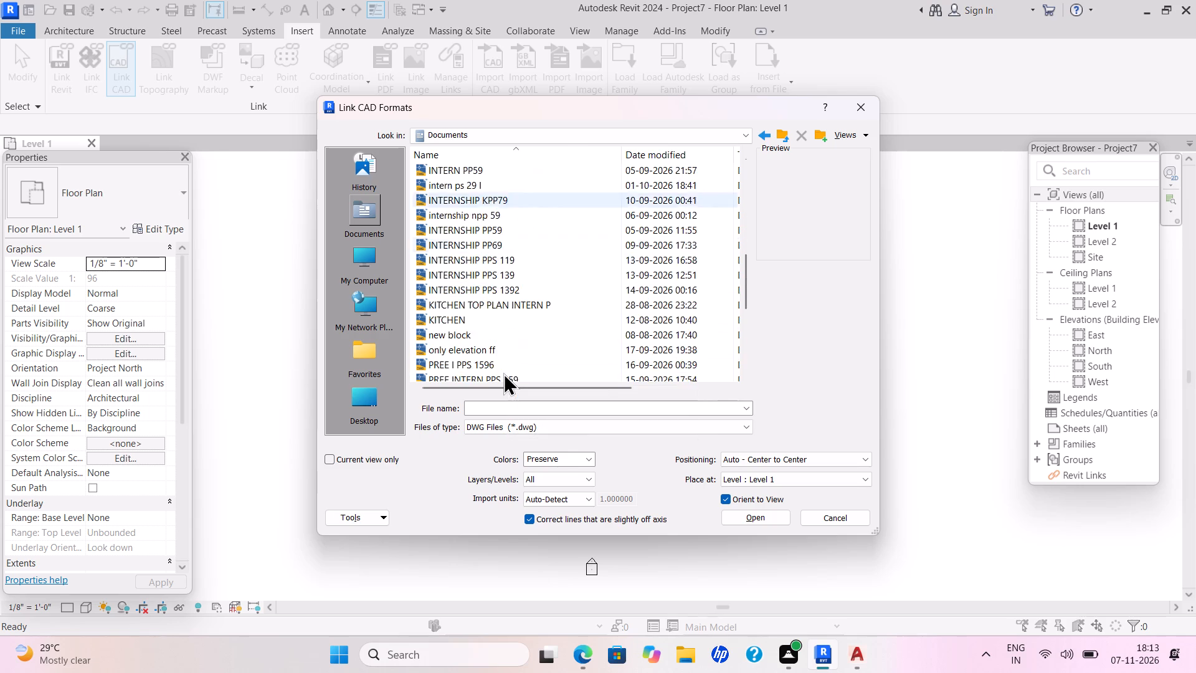
{"action": "scroll", "coordinate": [503, 373], "scroll_direction": "down", "scroll_amount": 1}
{"action": "scroll", "coordinate": [503, 373], "scroll_direction": "up", "scroll_amount": 1}
{"action": "scroll", "coordinate": [503, 373], "scroll_direction": "down", "scroll_amount": 2}
{"action": "scroll", "coordinate": [505, 373], "scroll_direction": "up", "scroll_amount": 1}
{"action": "scroll", "coordinate": [505, 373], "scroll_direction": "down", "scroll_amount": 1}
{"action": "scroll", "coordinate": [505, 373], "scroll_direction": "up", "scroll_amount": 1}
{"action": "scroll", "coordinate": [505, 373], "scroll_direction": "down", "scroll_amount": 1}
{"action": "scroll", "coordinate": [505, 373], "scroll_direction": "up", "scroll_amount": 1}
{"action": "scroll", "coordinate": [505, 373], "scroll_direction": "down", "scroll_amount": 1}
{"action": "scroll", "coordinate": [505, 373], "scroll_direction": "up", "scroll_amount": 1}
{"action": "scroll", "coordinate": [505, 373], "scroll_direction": "down", "scroll_amount": 3}
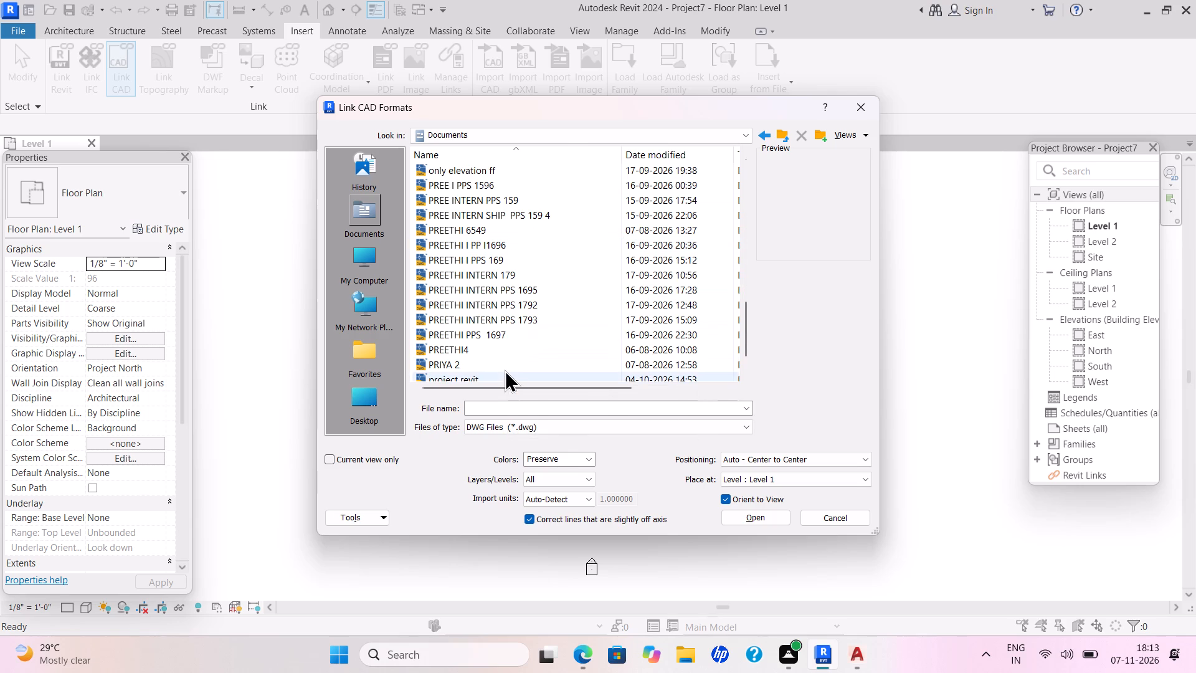
{"action": "scroll", "coordinate": [505, 368], "scroll_direction": "down", "scroll_amount": 1}
{"action": "scroll", "coordinate": [505, 368], "scroll_direction": "up", "scroll_amount": 2}
{"action": "scroll", "coordinate": [505, 368], "scroll_direction": "down", "scroll_amount": 1}
{"action": "scroll", "coordinate": [505, 368], "scroll_direction": "up", "scroll_amount": 1}
{"action": "scroll", "coordinate": [505, 368], "scroll_direction": "down", "scroll_amount": 1}
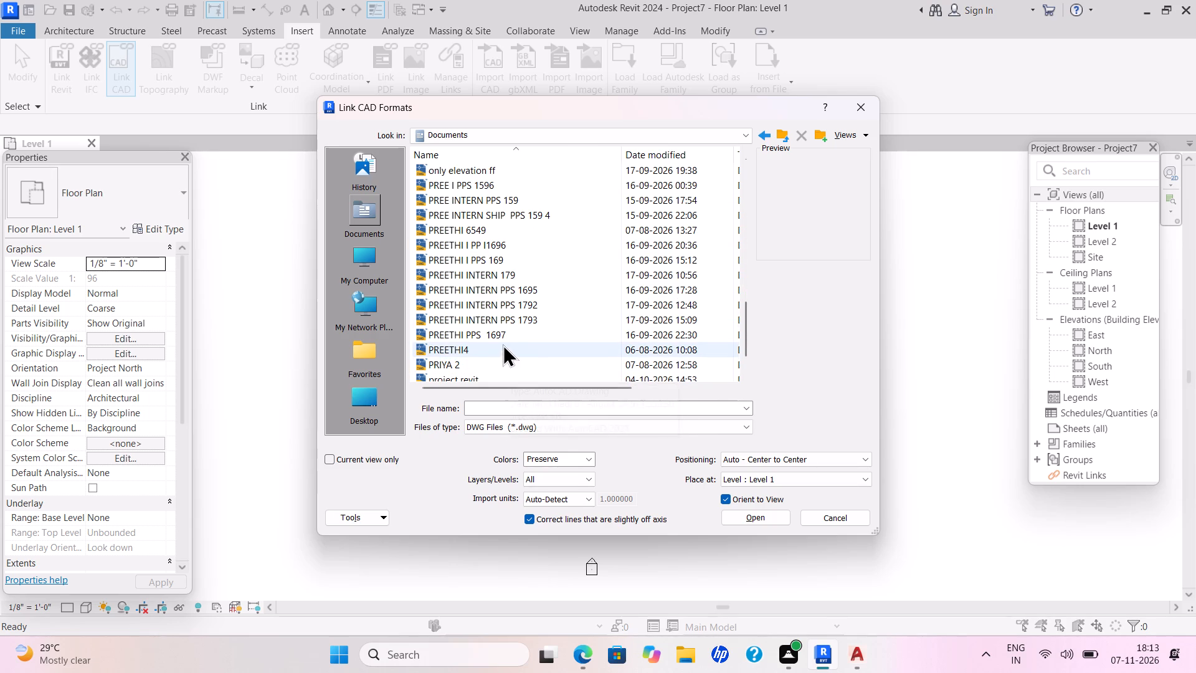
{"action": "left_click", "coordinate": [498, 338]}
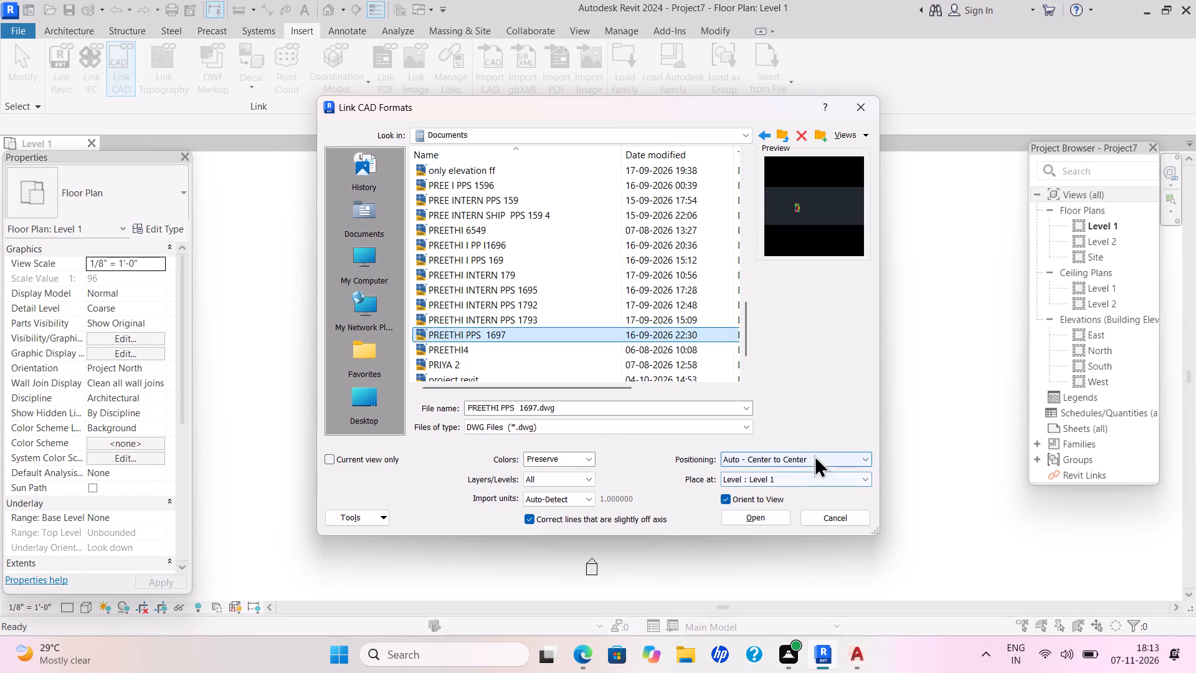
{"action": "left_click", "coordinate": [759, 516]}
{"action": "scroll", "coordinate": [663, 400], "scroll_direction": "up", "scroll_amount": 4}
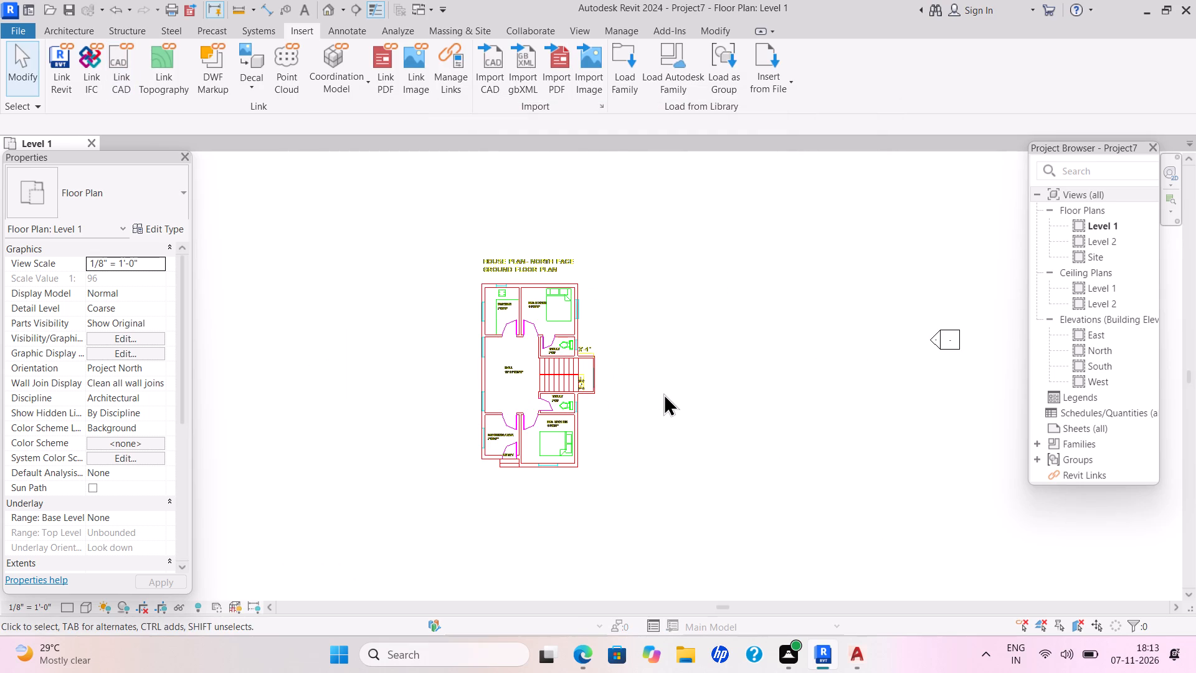
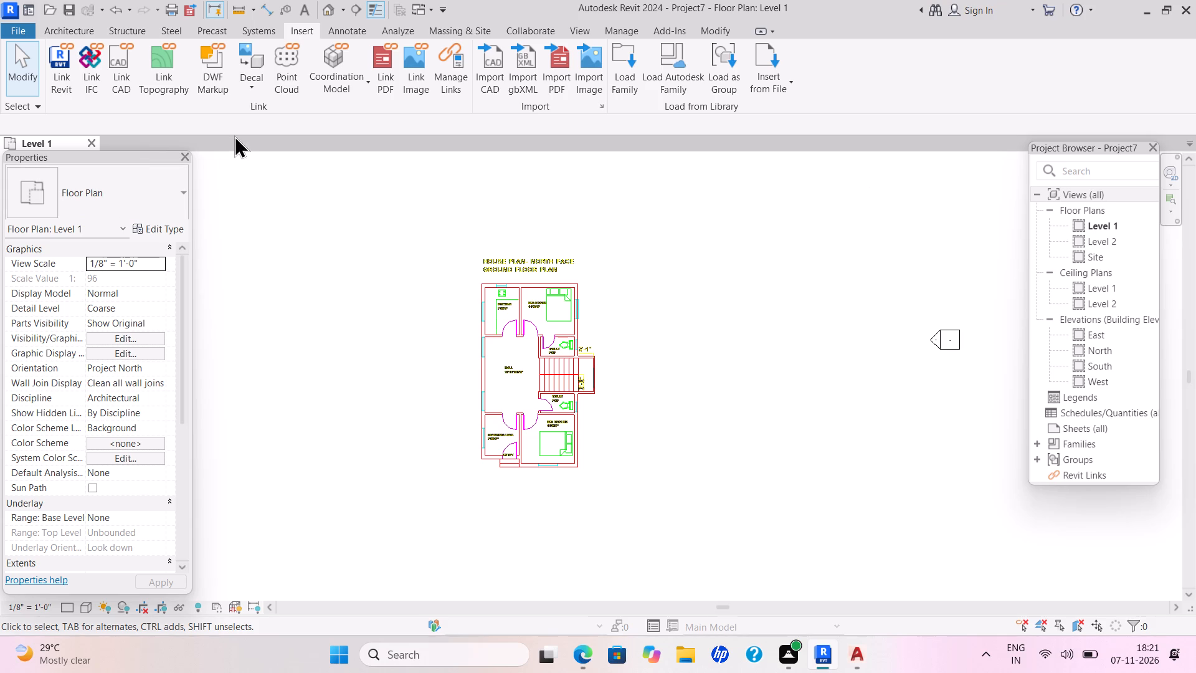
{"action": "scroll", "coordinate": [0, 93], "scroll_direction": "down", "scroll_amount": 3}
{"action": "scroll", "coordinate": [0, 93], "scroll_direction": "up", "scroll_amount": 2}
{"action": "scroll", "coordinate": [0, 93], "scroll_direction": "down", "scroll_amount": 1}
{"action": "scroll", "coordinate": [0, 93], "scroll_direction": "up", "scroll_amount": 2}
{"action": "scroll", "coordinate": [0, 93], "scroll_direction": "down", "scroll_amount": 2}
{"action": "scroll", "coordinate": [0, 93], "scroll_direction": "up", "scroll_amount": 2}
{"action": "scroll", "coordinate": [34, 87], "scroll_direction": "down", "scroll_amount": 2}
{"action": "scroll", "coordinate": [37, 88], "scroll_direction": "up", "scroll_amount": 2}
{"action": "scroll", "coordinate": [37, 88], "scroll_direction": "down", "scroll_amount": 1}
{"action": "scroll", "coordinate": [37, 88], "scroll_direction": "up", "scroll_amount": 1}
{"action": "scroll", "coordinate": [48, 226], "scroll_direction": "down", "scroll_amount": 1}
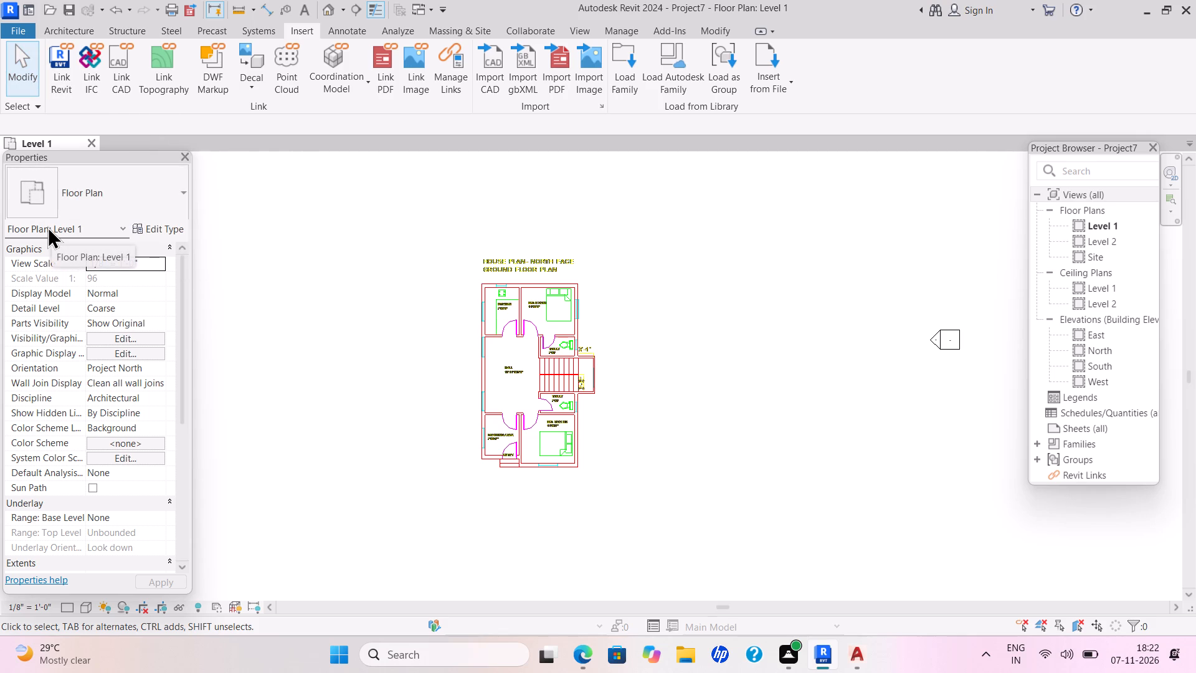
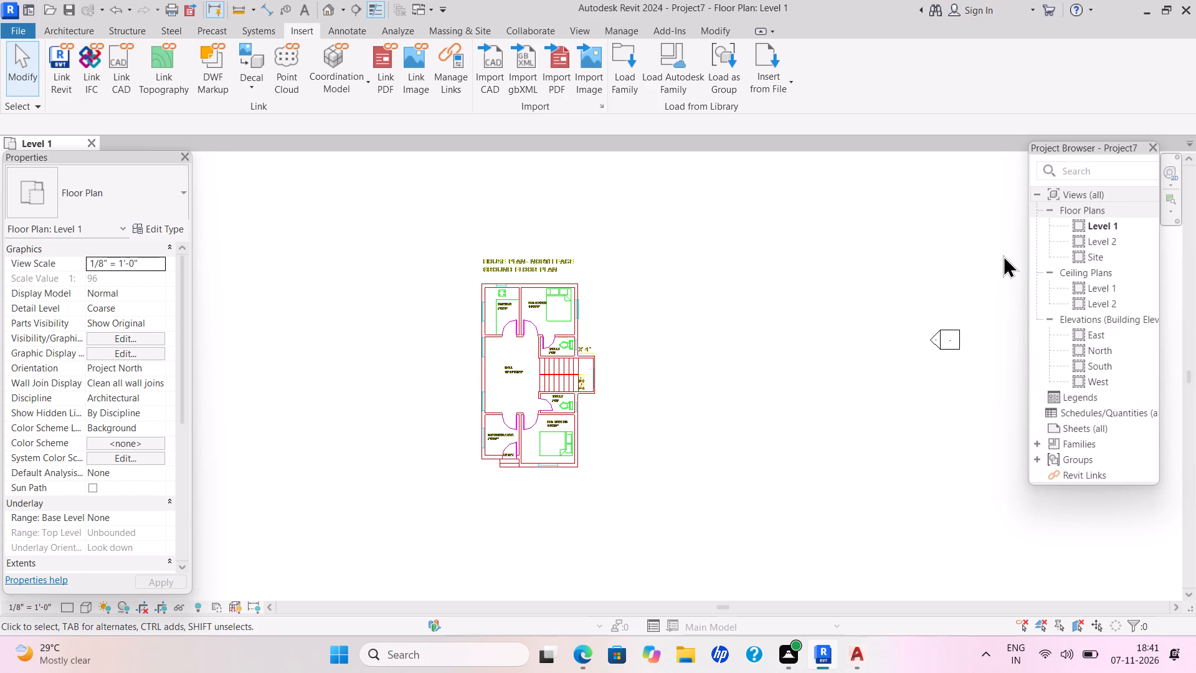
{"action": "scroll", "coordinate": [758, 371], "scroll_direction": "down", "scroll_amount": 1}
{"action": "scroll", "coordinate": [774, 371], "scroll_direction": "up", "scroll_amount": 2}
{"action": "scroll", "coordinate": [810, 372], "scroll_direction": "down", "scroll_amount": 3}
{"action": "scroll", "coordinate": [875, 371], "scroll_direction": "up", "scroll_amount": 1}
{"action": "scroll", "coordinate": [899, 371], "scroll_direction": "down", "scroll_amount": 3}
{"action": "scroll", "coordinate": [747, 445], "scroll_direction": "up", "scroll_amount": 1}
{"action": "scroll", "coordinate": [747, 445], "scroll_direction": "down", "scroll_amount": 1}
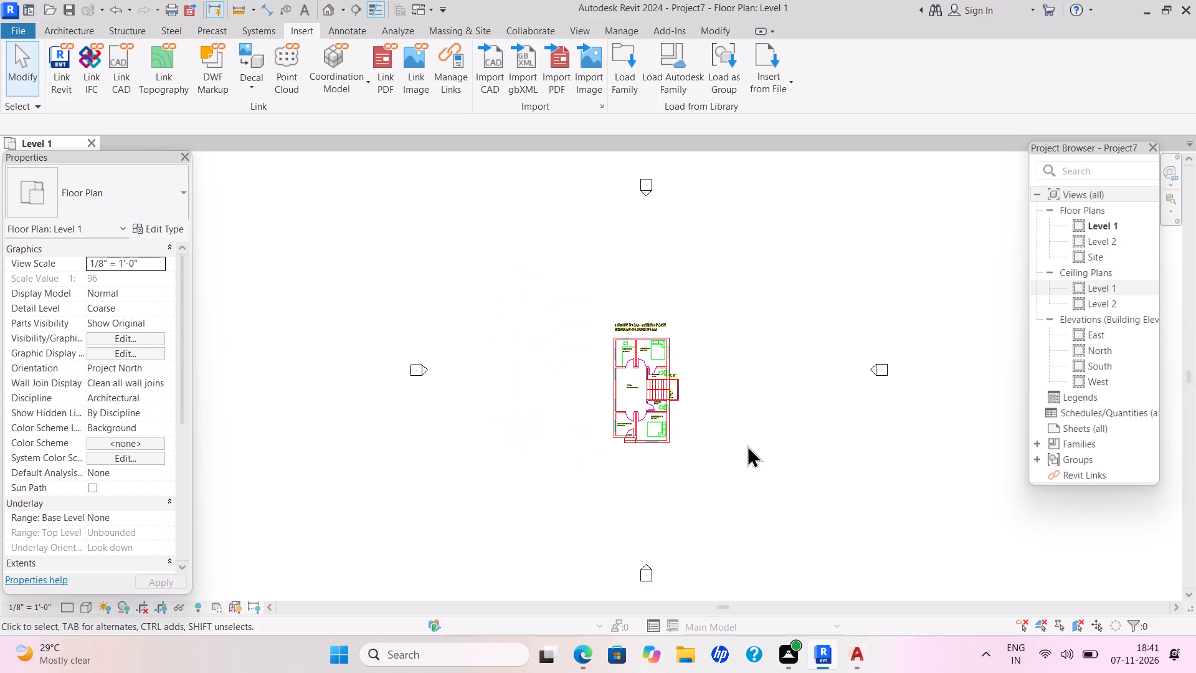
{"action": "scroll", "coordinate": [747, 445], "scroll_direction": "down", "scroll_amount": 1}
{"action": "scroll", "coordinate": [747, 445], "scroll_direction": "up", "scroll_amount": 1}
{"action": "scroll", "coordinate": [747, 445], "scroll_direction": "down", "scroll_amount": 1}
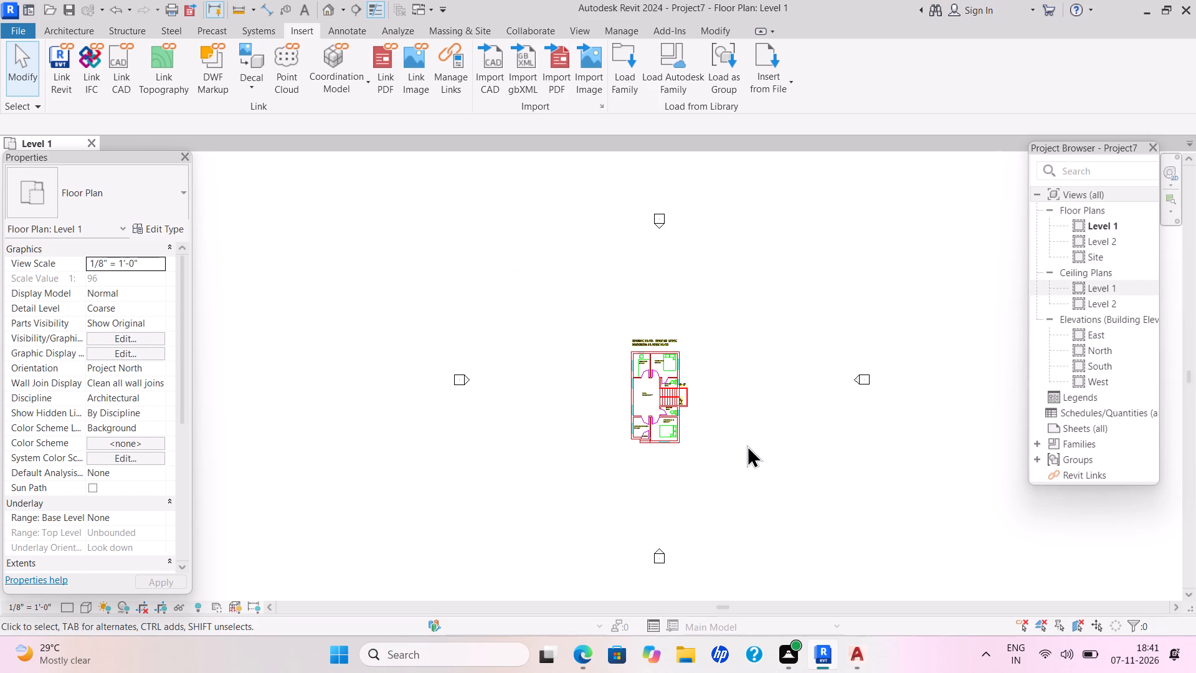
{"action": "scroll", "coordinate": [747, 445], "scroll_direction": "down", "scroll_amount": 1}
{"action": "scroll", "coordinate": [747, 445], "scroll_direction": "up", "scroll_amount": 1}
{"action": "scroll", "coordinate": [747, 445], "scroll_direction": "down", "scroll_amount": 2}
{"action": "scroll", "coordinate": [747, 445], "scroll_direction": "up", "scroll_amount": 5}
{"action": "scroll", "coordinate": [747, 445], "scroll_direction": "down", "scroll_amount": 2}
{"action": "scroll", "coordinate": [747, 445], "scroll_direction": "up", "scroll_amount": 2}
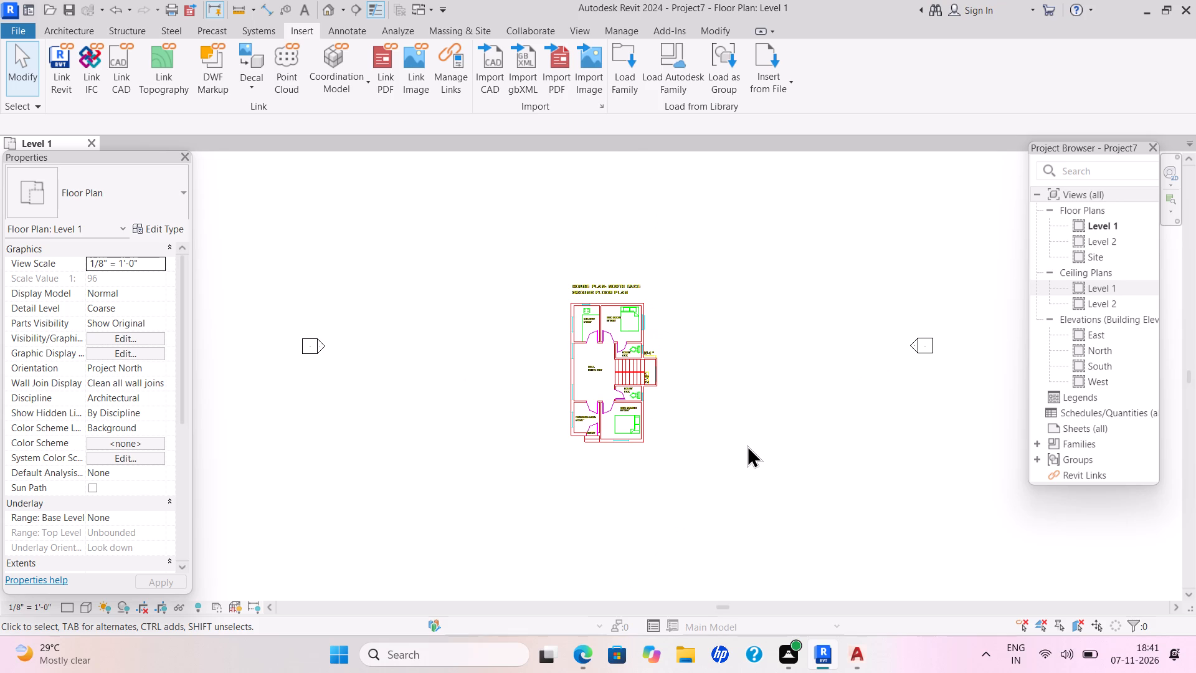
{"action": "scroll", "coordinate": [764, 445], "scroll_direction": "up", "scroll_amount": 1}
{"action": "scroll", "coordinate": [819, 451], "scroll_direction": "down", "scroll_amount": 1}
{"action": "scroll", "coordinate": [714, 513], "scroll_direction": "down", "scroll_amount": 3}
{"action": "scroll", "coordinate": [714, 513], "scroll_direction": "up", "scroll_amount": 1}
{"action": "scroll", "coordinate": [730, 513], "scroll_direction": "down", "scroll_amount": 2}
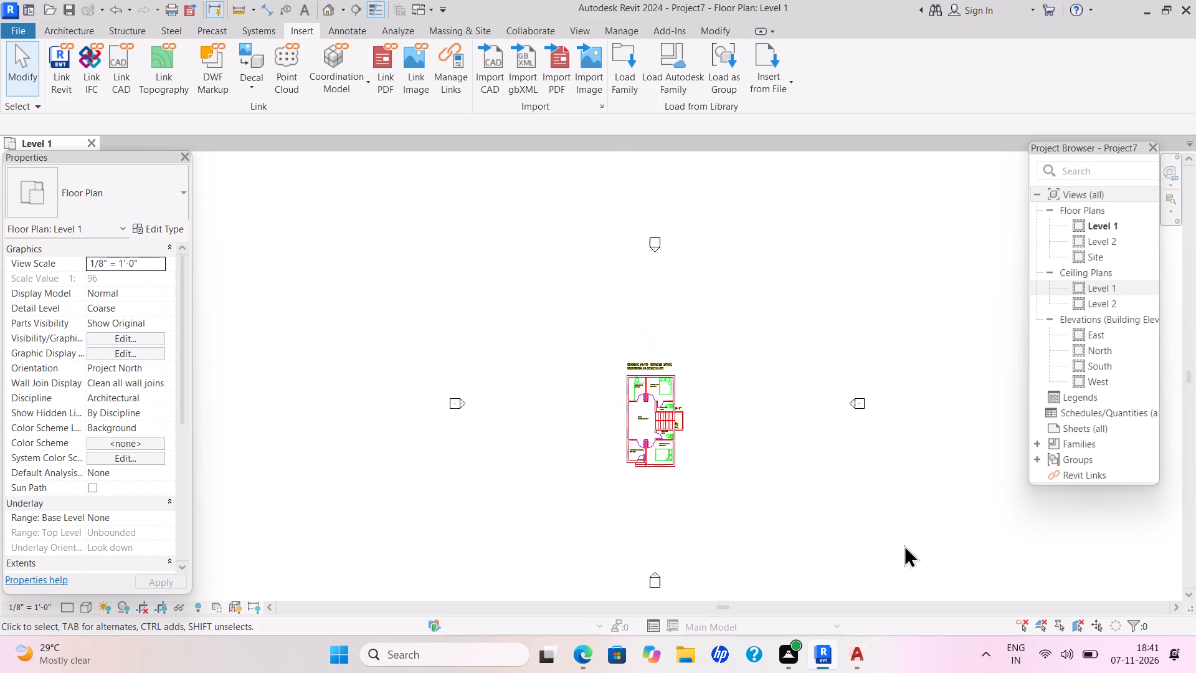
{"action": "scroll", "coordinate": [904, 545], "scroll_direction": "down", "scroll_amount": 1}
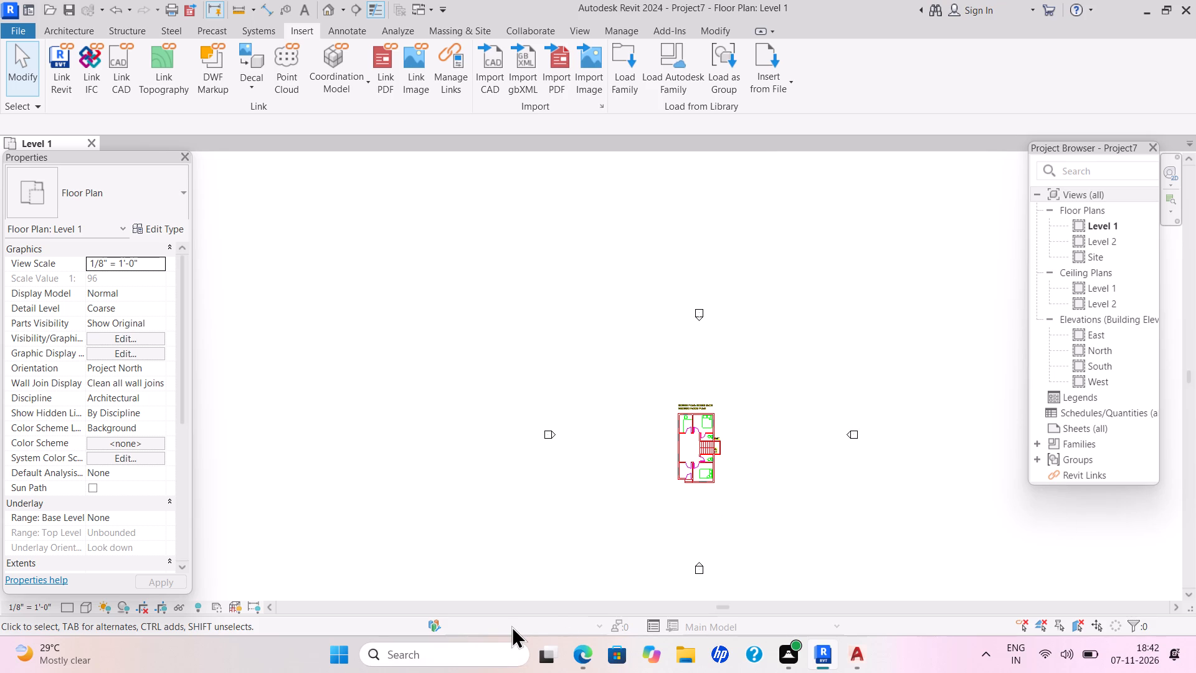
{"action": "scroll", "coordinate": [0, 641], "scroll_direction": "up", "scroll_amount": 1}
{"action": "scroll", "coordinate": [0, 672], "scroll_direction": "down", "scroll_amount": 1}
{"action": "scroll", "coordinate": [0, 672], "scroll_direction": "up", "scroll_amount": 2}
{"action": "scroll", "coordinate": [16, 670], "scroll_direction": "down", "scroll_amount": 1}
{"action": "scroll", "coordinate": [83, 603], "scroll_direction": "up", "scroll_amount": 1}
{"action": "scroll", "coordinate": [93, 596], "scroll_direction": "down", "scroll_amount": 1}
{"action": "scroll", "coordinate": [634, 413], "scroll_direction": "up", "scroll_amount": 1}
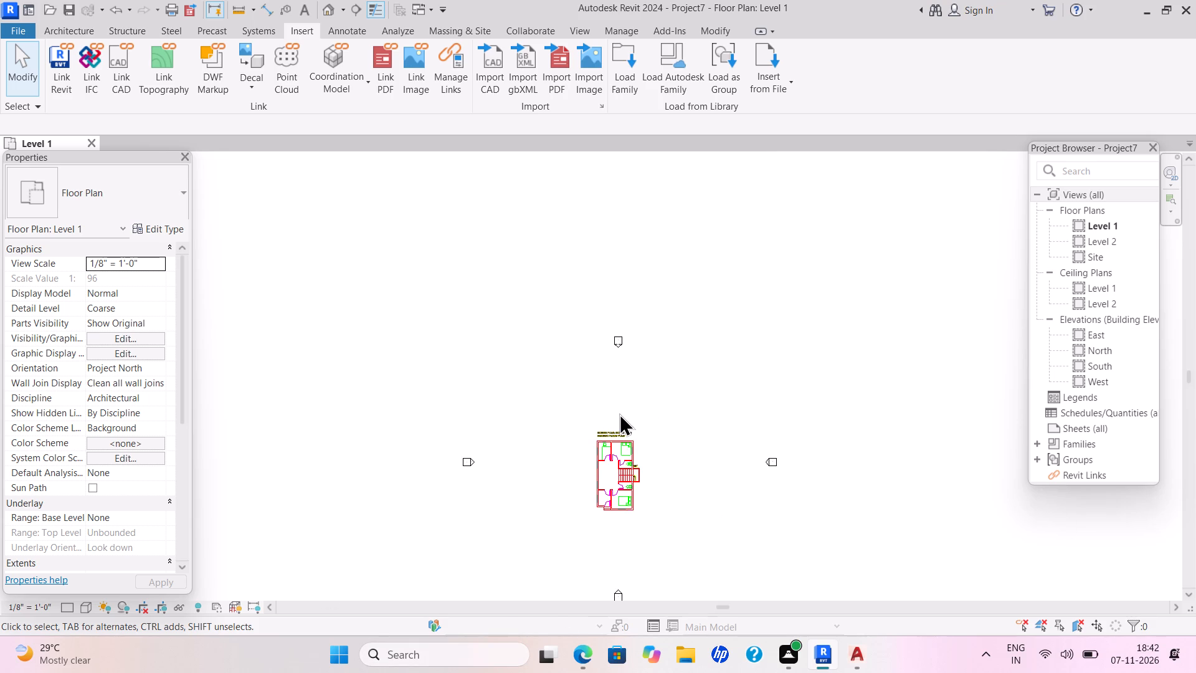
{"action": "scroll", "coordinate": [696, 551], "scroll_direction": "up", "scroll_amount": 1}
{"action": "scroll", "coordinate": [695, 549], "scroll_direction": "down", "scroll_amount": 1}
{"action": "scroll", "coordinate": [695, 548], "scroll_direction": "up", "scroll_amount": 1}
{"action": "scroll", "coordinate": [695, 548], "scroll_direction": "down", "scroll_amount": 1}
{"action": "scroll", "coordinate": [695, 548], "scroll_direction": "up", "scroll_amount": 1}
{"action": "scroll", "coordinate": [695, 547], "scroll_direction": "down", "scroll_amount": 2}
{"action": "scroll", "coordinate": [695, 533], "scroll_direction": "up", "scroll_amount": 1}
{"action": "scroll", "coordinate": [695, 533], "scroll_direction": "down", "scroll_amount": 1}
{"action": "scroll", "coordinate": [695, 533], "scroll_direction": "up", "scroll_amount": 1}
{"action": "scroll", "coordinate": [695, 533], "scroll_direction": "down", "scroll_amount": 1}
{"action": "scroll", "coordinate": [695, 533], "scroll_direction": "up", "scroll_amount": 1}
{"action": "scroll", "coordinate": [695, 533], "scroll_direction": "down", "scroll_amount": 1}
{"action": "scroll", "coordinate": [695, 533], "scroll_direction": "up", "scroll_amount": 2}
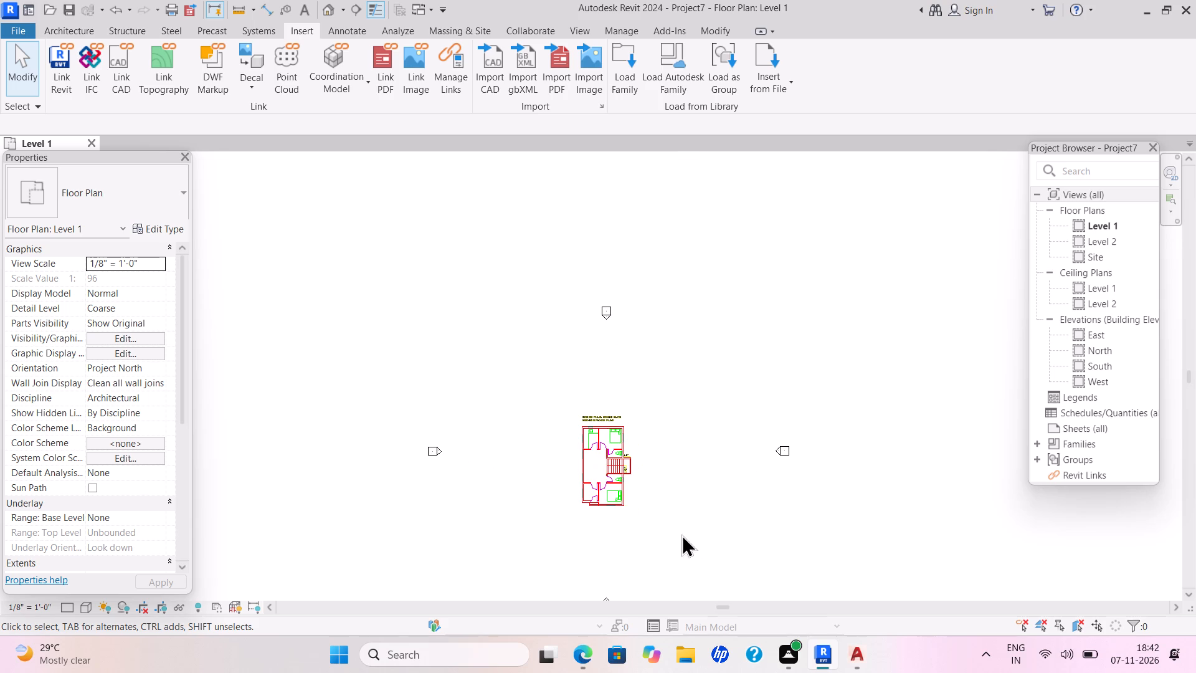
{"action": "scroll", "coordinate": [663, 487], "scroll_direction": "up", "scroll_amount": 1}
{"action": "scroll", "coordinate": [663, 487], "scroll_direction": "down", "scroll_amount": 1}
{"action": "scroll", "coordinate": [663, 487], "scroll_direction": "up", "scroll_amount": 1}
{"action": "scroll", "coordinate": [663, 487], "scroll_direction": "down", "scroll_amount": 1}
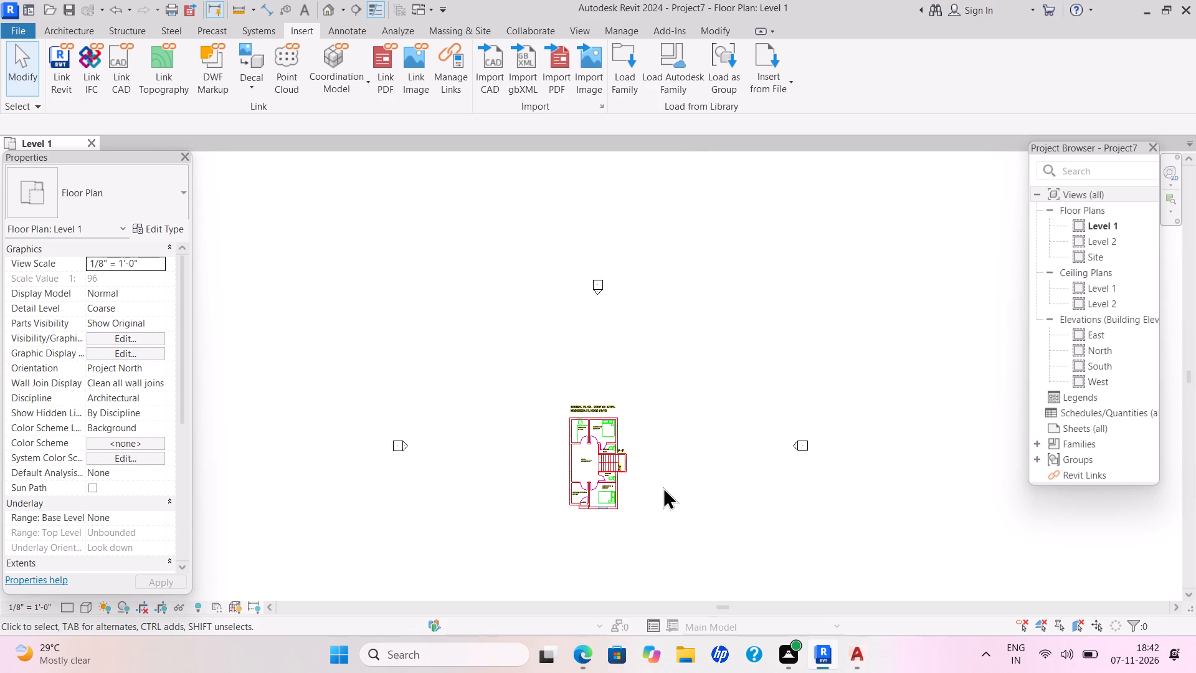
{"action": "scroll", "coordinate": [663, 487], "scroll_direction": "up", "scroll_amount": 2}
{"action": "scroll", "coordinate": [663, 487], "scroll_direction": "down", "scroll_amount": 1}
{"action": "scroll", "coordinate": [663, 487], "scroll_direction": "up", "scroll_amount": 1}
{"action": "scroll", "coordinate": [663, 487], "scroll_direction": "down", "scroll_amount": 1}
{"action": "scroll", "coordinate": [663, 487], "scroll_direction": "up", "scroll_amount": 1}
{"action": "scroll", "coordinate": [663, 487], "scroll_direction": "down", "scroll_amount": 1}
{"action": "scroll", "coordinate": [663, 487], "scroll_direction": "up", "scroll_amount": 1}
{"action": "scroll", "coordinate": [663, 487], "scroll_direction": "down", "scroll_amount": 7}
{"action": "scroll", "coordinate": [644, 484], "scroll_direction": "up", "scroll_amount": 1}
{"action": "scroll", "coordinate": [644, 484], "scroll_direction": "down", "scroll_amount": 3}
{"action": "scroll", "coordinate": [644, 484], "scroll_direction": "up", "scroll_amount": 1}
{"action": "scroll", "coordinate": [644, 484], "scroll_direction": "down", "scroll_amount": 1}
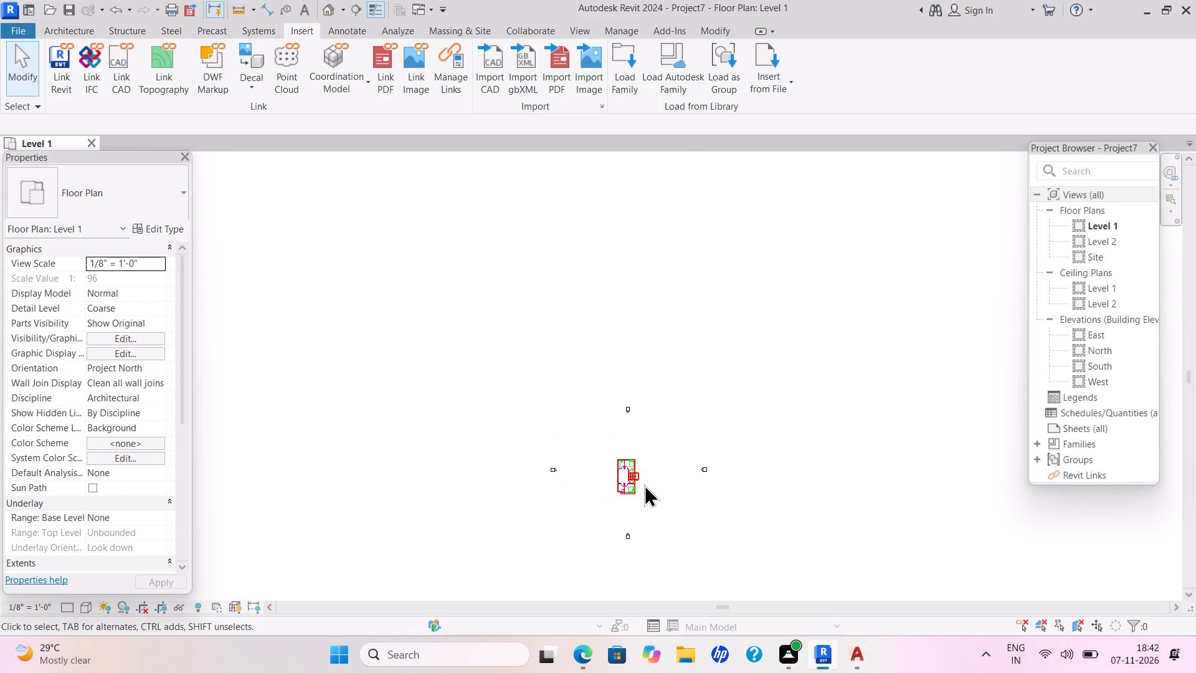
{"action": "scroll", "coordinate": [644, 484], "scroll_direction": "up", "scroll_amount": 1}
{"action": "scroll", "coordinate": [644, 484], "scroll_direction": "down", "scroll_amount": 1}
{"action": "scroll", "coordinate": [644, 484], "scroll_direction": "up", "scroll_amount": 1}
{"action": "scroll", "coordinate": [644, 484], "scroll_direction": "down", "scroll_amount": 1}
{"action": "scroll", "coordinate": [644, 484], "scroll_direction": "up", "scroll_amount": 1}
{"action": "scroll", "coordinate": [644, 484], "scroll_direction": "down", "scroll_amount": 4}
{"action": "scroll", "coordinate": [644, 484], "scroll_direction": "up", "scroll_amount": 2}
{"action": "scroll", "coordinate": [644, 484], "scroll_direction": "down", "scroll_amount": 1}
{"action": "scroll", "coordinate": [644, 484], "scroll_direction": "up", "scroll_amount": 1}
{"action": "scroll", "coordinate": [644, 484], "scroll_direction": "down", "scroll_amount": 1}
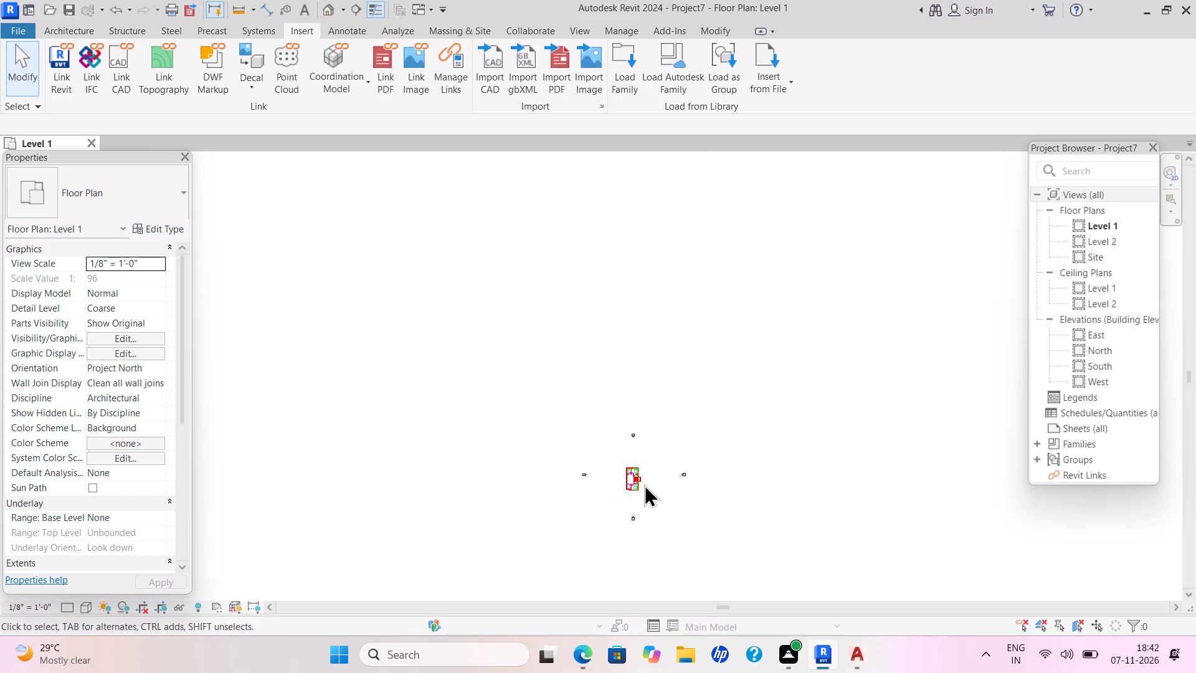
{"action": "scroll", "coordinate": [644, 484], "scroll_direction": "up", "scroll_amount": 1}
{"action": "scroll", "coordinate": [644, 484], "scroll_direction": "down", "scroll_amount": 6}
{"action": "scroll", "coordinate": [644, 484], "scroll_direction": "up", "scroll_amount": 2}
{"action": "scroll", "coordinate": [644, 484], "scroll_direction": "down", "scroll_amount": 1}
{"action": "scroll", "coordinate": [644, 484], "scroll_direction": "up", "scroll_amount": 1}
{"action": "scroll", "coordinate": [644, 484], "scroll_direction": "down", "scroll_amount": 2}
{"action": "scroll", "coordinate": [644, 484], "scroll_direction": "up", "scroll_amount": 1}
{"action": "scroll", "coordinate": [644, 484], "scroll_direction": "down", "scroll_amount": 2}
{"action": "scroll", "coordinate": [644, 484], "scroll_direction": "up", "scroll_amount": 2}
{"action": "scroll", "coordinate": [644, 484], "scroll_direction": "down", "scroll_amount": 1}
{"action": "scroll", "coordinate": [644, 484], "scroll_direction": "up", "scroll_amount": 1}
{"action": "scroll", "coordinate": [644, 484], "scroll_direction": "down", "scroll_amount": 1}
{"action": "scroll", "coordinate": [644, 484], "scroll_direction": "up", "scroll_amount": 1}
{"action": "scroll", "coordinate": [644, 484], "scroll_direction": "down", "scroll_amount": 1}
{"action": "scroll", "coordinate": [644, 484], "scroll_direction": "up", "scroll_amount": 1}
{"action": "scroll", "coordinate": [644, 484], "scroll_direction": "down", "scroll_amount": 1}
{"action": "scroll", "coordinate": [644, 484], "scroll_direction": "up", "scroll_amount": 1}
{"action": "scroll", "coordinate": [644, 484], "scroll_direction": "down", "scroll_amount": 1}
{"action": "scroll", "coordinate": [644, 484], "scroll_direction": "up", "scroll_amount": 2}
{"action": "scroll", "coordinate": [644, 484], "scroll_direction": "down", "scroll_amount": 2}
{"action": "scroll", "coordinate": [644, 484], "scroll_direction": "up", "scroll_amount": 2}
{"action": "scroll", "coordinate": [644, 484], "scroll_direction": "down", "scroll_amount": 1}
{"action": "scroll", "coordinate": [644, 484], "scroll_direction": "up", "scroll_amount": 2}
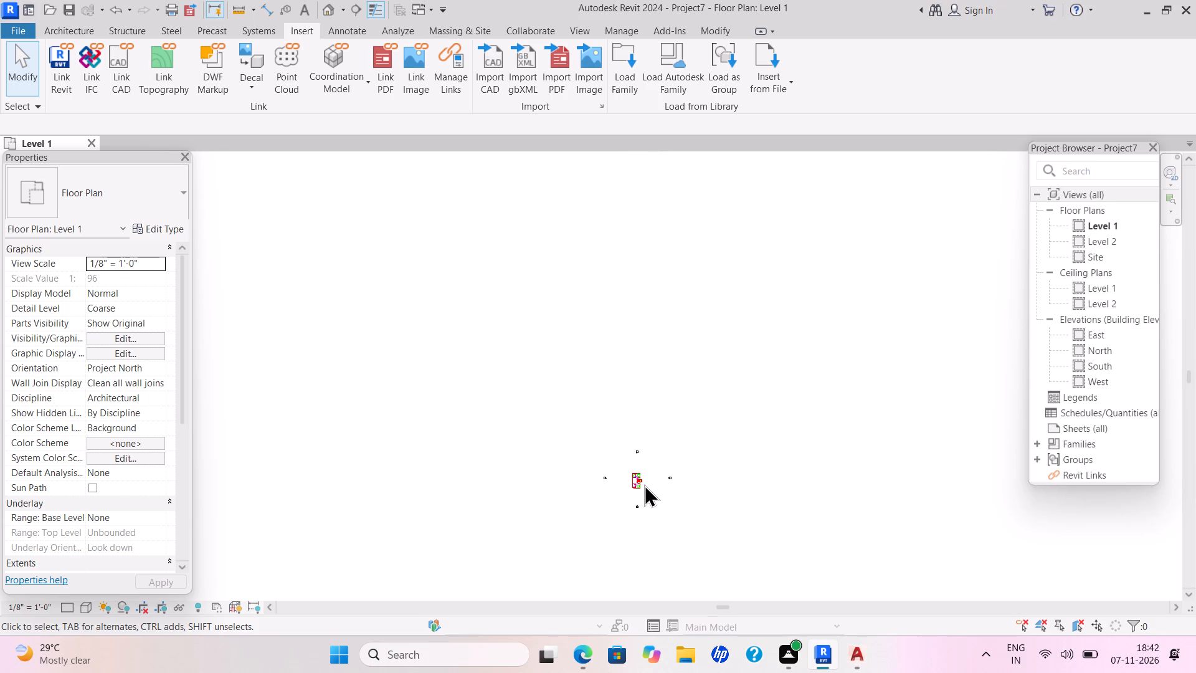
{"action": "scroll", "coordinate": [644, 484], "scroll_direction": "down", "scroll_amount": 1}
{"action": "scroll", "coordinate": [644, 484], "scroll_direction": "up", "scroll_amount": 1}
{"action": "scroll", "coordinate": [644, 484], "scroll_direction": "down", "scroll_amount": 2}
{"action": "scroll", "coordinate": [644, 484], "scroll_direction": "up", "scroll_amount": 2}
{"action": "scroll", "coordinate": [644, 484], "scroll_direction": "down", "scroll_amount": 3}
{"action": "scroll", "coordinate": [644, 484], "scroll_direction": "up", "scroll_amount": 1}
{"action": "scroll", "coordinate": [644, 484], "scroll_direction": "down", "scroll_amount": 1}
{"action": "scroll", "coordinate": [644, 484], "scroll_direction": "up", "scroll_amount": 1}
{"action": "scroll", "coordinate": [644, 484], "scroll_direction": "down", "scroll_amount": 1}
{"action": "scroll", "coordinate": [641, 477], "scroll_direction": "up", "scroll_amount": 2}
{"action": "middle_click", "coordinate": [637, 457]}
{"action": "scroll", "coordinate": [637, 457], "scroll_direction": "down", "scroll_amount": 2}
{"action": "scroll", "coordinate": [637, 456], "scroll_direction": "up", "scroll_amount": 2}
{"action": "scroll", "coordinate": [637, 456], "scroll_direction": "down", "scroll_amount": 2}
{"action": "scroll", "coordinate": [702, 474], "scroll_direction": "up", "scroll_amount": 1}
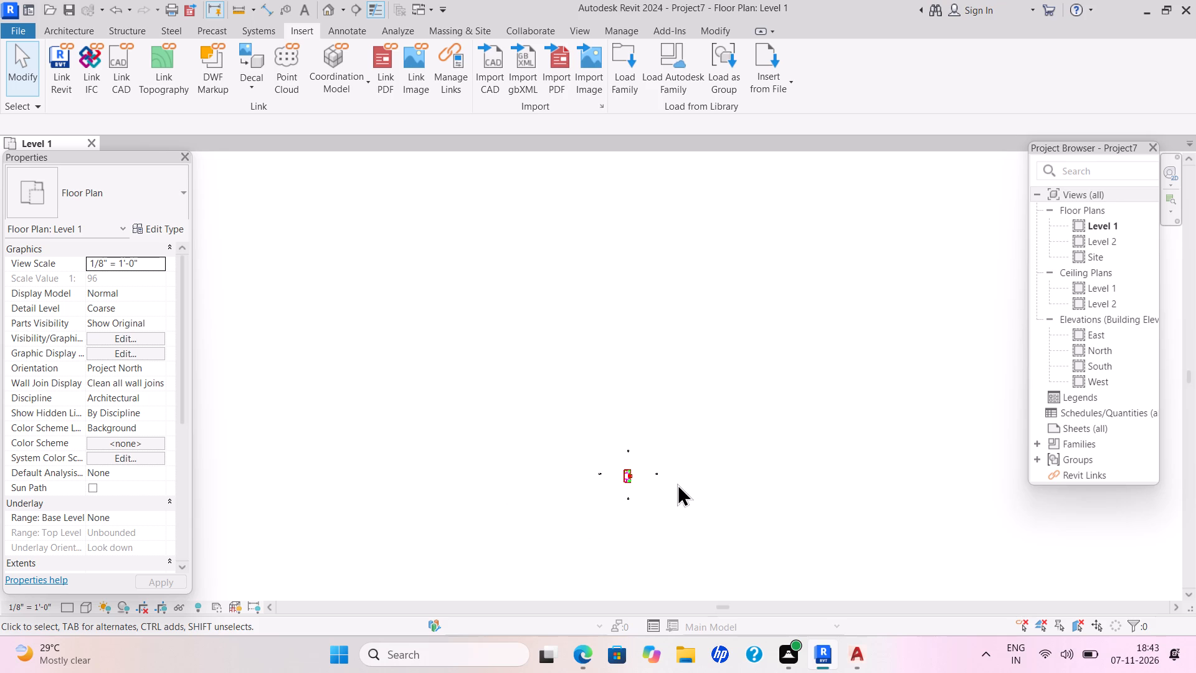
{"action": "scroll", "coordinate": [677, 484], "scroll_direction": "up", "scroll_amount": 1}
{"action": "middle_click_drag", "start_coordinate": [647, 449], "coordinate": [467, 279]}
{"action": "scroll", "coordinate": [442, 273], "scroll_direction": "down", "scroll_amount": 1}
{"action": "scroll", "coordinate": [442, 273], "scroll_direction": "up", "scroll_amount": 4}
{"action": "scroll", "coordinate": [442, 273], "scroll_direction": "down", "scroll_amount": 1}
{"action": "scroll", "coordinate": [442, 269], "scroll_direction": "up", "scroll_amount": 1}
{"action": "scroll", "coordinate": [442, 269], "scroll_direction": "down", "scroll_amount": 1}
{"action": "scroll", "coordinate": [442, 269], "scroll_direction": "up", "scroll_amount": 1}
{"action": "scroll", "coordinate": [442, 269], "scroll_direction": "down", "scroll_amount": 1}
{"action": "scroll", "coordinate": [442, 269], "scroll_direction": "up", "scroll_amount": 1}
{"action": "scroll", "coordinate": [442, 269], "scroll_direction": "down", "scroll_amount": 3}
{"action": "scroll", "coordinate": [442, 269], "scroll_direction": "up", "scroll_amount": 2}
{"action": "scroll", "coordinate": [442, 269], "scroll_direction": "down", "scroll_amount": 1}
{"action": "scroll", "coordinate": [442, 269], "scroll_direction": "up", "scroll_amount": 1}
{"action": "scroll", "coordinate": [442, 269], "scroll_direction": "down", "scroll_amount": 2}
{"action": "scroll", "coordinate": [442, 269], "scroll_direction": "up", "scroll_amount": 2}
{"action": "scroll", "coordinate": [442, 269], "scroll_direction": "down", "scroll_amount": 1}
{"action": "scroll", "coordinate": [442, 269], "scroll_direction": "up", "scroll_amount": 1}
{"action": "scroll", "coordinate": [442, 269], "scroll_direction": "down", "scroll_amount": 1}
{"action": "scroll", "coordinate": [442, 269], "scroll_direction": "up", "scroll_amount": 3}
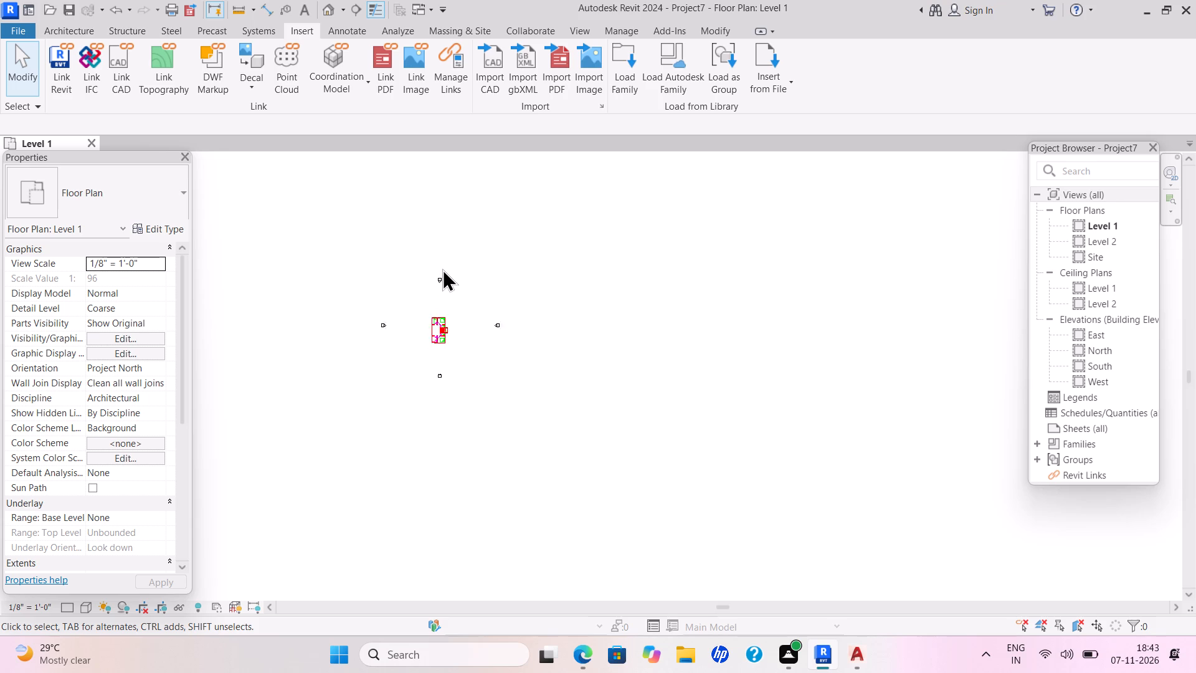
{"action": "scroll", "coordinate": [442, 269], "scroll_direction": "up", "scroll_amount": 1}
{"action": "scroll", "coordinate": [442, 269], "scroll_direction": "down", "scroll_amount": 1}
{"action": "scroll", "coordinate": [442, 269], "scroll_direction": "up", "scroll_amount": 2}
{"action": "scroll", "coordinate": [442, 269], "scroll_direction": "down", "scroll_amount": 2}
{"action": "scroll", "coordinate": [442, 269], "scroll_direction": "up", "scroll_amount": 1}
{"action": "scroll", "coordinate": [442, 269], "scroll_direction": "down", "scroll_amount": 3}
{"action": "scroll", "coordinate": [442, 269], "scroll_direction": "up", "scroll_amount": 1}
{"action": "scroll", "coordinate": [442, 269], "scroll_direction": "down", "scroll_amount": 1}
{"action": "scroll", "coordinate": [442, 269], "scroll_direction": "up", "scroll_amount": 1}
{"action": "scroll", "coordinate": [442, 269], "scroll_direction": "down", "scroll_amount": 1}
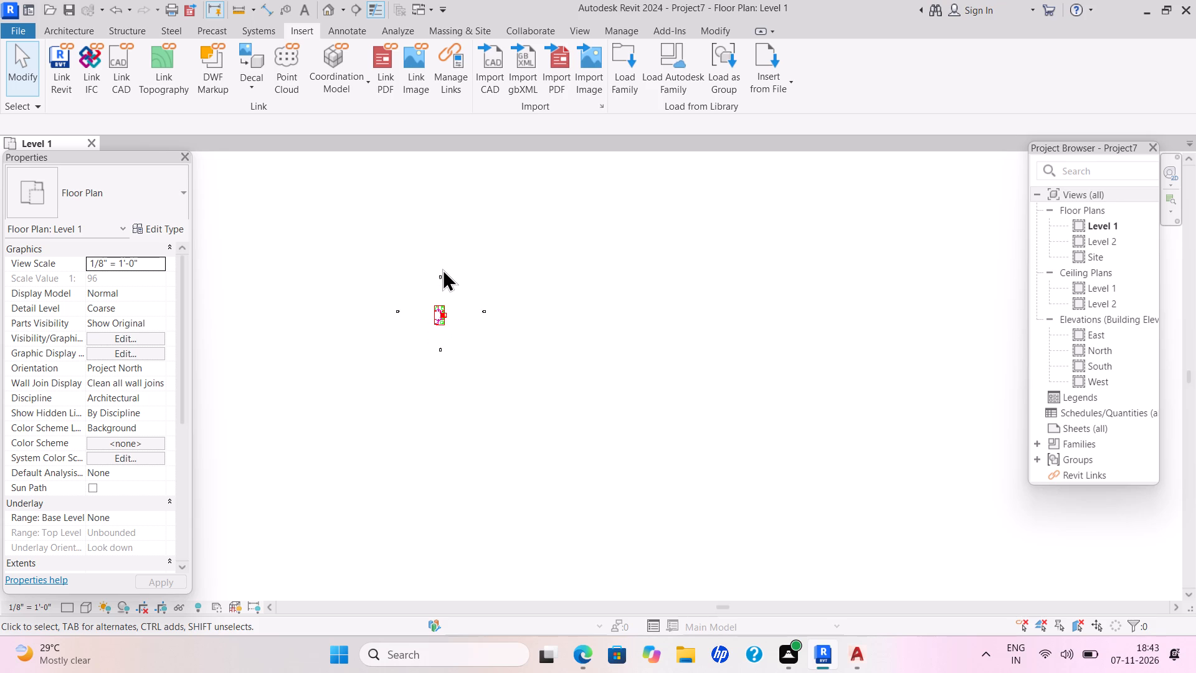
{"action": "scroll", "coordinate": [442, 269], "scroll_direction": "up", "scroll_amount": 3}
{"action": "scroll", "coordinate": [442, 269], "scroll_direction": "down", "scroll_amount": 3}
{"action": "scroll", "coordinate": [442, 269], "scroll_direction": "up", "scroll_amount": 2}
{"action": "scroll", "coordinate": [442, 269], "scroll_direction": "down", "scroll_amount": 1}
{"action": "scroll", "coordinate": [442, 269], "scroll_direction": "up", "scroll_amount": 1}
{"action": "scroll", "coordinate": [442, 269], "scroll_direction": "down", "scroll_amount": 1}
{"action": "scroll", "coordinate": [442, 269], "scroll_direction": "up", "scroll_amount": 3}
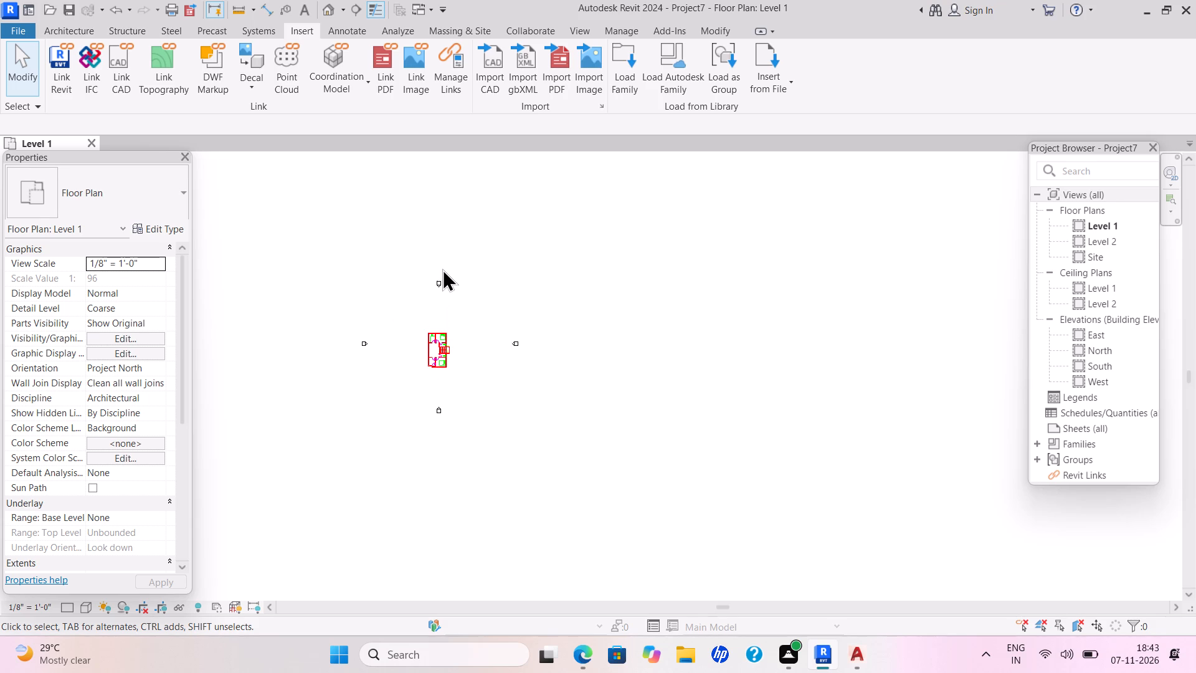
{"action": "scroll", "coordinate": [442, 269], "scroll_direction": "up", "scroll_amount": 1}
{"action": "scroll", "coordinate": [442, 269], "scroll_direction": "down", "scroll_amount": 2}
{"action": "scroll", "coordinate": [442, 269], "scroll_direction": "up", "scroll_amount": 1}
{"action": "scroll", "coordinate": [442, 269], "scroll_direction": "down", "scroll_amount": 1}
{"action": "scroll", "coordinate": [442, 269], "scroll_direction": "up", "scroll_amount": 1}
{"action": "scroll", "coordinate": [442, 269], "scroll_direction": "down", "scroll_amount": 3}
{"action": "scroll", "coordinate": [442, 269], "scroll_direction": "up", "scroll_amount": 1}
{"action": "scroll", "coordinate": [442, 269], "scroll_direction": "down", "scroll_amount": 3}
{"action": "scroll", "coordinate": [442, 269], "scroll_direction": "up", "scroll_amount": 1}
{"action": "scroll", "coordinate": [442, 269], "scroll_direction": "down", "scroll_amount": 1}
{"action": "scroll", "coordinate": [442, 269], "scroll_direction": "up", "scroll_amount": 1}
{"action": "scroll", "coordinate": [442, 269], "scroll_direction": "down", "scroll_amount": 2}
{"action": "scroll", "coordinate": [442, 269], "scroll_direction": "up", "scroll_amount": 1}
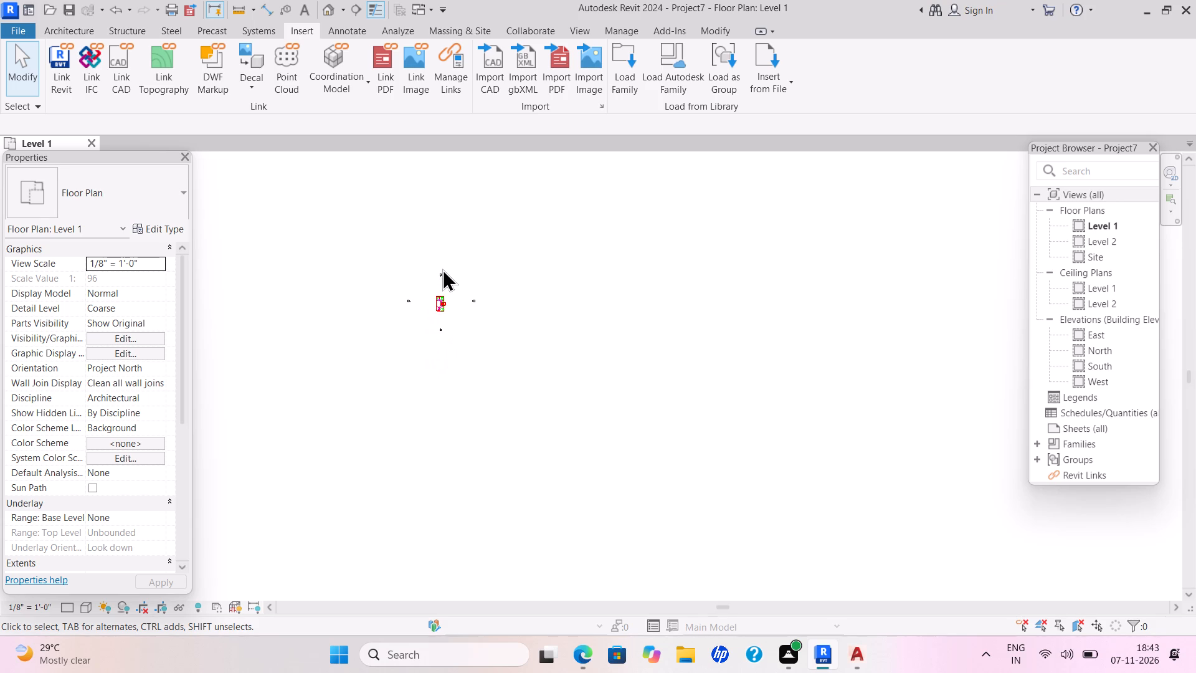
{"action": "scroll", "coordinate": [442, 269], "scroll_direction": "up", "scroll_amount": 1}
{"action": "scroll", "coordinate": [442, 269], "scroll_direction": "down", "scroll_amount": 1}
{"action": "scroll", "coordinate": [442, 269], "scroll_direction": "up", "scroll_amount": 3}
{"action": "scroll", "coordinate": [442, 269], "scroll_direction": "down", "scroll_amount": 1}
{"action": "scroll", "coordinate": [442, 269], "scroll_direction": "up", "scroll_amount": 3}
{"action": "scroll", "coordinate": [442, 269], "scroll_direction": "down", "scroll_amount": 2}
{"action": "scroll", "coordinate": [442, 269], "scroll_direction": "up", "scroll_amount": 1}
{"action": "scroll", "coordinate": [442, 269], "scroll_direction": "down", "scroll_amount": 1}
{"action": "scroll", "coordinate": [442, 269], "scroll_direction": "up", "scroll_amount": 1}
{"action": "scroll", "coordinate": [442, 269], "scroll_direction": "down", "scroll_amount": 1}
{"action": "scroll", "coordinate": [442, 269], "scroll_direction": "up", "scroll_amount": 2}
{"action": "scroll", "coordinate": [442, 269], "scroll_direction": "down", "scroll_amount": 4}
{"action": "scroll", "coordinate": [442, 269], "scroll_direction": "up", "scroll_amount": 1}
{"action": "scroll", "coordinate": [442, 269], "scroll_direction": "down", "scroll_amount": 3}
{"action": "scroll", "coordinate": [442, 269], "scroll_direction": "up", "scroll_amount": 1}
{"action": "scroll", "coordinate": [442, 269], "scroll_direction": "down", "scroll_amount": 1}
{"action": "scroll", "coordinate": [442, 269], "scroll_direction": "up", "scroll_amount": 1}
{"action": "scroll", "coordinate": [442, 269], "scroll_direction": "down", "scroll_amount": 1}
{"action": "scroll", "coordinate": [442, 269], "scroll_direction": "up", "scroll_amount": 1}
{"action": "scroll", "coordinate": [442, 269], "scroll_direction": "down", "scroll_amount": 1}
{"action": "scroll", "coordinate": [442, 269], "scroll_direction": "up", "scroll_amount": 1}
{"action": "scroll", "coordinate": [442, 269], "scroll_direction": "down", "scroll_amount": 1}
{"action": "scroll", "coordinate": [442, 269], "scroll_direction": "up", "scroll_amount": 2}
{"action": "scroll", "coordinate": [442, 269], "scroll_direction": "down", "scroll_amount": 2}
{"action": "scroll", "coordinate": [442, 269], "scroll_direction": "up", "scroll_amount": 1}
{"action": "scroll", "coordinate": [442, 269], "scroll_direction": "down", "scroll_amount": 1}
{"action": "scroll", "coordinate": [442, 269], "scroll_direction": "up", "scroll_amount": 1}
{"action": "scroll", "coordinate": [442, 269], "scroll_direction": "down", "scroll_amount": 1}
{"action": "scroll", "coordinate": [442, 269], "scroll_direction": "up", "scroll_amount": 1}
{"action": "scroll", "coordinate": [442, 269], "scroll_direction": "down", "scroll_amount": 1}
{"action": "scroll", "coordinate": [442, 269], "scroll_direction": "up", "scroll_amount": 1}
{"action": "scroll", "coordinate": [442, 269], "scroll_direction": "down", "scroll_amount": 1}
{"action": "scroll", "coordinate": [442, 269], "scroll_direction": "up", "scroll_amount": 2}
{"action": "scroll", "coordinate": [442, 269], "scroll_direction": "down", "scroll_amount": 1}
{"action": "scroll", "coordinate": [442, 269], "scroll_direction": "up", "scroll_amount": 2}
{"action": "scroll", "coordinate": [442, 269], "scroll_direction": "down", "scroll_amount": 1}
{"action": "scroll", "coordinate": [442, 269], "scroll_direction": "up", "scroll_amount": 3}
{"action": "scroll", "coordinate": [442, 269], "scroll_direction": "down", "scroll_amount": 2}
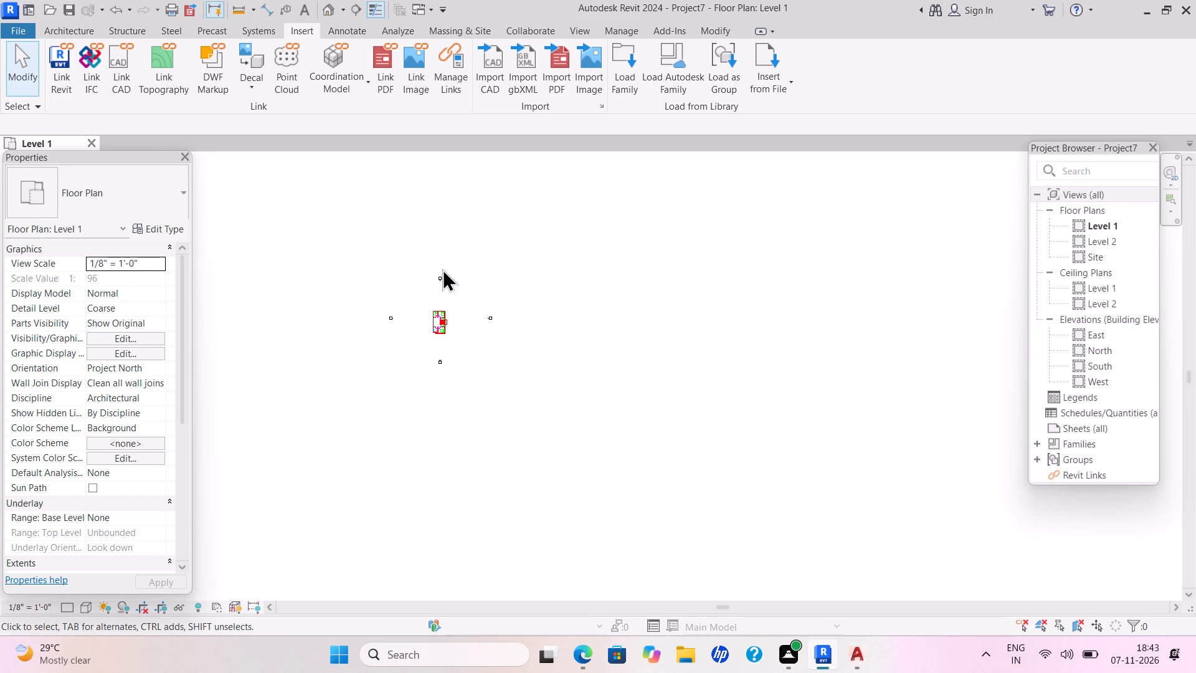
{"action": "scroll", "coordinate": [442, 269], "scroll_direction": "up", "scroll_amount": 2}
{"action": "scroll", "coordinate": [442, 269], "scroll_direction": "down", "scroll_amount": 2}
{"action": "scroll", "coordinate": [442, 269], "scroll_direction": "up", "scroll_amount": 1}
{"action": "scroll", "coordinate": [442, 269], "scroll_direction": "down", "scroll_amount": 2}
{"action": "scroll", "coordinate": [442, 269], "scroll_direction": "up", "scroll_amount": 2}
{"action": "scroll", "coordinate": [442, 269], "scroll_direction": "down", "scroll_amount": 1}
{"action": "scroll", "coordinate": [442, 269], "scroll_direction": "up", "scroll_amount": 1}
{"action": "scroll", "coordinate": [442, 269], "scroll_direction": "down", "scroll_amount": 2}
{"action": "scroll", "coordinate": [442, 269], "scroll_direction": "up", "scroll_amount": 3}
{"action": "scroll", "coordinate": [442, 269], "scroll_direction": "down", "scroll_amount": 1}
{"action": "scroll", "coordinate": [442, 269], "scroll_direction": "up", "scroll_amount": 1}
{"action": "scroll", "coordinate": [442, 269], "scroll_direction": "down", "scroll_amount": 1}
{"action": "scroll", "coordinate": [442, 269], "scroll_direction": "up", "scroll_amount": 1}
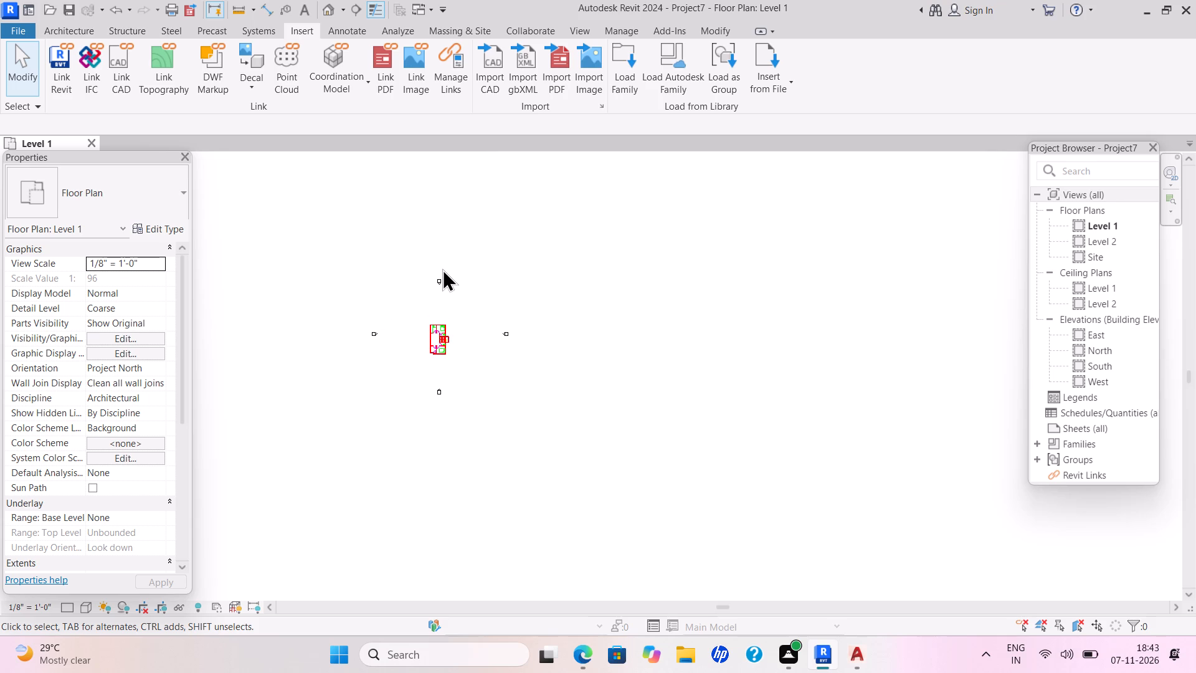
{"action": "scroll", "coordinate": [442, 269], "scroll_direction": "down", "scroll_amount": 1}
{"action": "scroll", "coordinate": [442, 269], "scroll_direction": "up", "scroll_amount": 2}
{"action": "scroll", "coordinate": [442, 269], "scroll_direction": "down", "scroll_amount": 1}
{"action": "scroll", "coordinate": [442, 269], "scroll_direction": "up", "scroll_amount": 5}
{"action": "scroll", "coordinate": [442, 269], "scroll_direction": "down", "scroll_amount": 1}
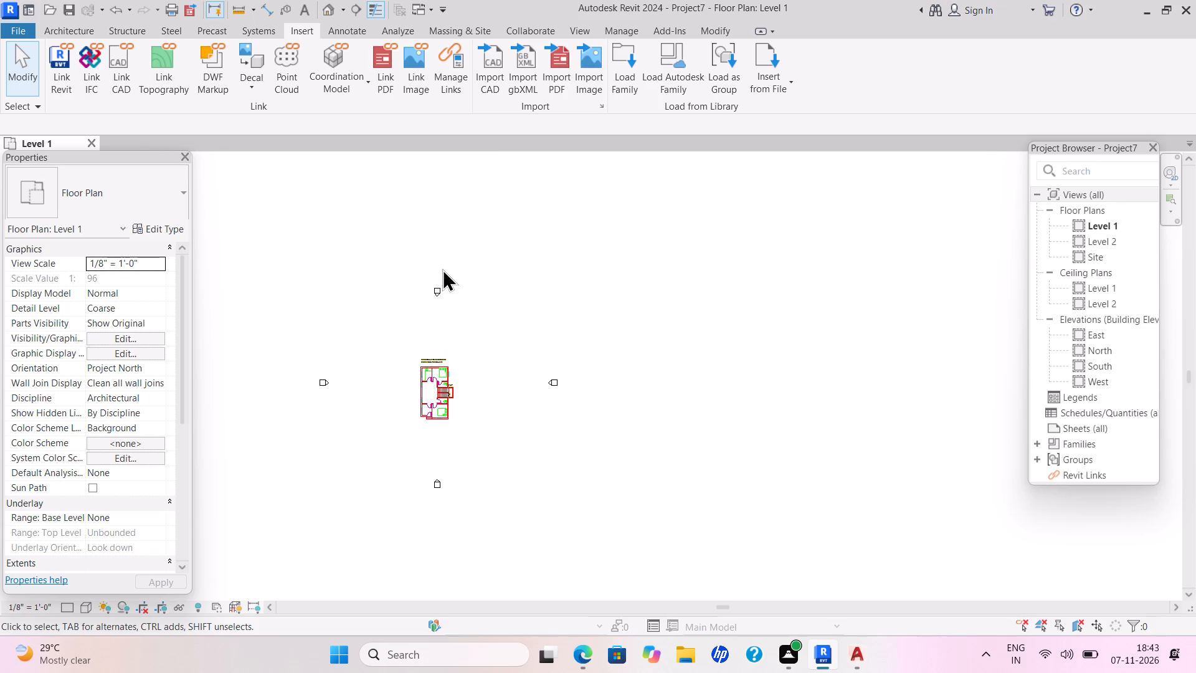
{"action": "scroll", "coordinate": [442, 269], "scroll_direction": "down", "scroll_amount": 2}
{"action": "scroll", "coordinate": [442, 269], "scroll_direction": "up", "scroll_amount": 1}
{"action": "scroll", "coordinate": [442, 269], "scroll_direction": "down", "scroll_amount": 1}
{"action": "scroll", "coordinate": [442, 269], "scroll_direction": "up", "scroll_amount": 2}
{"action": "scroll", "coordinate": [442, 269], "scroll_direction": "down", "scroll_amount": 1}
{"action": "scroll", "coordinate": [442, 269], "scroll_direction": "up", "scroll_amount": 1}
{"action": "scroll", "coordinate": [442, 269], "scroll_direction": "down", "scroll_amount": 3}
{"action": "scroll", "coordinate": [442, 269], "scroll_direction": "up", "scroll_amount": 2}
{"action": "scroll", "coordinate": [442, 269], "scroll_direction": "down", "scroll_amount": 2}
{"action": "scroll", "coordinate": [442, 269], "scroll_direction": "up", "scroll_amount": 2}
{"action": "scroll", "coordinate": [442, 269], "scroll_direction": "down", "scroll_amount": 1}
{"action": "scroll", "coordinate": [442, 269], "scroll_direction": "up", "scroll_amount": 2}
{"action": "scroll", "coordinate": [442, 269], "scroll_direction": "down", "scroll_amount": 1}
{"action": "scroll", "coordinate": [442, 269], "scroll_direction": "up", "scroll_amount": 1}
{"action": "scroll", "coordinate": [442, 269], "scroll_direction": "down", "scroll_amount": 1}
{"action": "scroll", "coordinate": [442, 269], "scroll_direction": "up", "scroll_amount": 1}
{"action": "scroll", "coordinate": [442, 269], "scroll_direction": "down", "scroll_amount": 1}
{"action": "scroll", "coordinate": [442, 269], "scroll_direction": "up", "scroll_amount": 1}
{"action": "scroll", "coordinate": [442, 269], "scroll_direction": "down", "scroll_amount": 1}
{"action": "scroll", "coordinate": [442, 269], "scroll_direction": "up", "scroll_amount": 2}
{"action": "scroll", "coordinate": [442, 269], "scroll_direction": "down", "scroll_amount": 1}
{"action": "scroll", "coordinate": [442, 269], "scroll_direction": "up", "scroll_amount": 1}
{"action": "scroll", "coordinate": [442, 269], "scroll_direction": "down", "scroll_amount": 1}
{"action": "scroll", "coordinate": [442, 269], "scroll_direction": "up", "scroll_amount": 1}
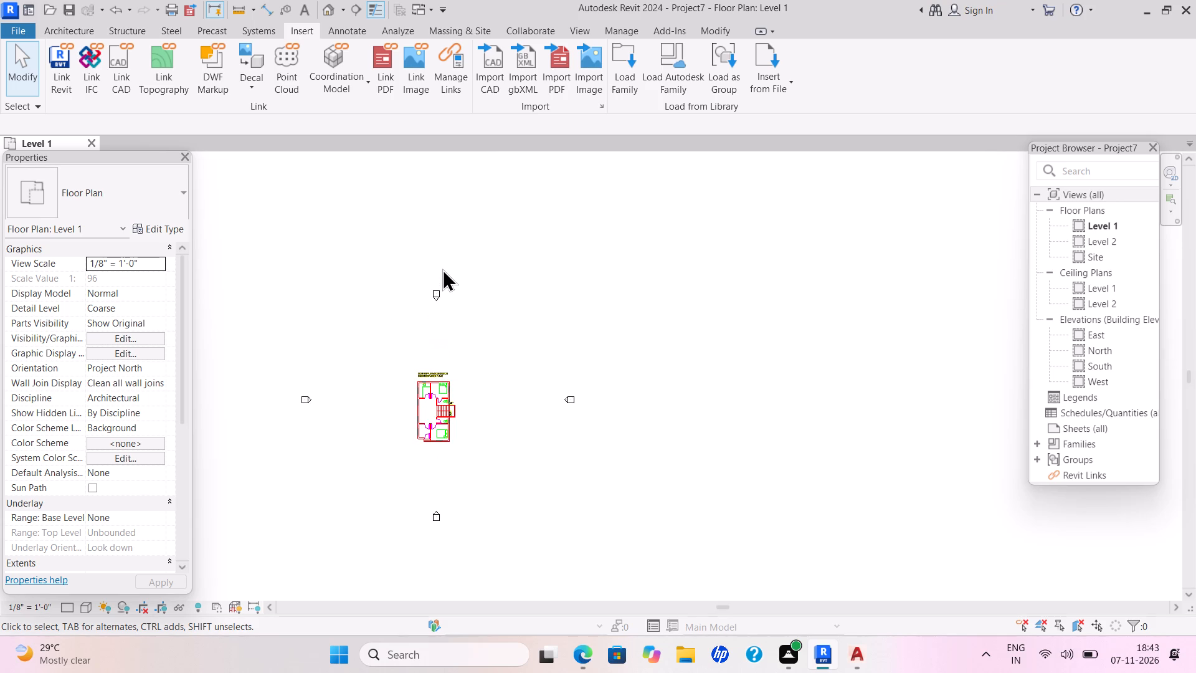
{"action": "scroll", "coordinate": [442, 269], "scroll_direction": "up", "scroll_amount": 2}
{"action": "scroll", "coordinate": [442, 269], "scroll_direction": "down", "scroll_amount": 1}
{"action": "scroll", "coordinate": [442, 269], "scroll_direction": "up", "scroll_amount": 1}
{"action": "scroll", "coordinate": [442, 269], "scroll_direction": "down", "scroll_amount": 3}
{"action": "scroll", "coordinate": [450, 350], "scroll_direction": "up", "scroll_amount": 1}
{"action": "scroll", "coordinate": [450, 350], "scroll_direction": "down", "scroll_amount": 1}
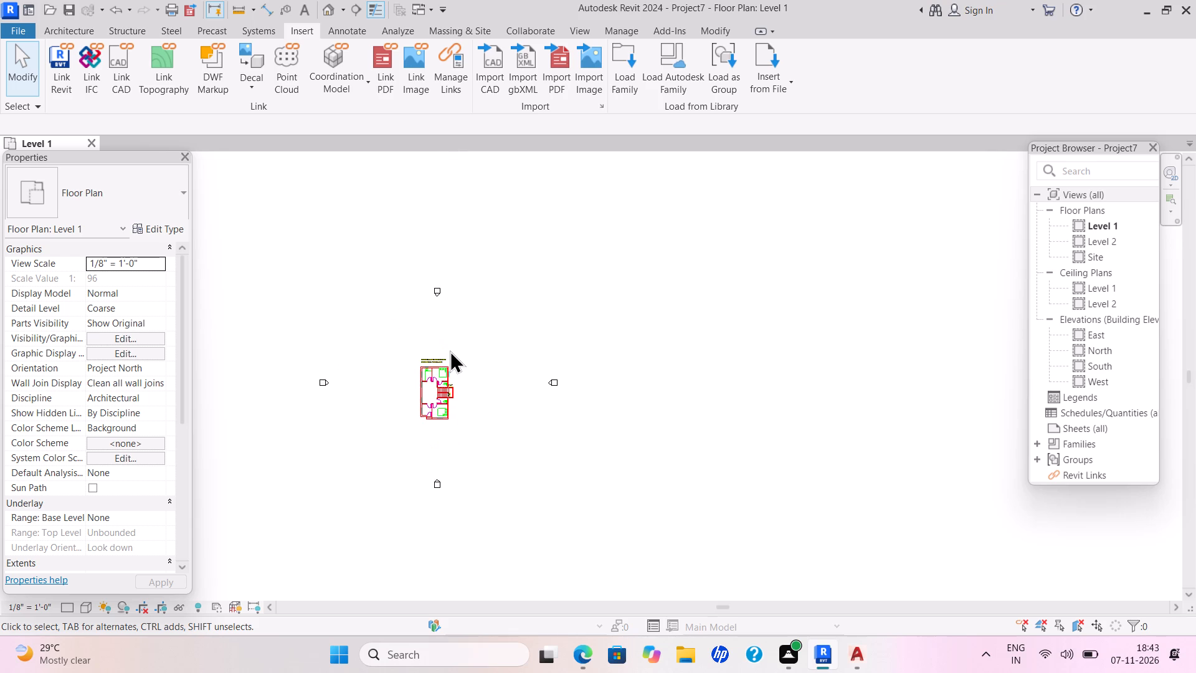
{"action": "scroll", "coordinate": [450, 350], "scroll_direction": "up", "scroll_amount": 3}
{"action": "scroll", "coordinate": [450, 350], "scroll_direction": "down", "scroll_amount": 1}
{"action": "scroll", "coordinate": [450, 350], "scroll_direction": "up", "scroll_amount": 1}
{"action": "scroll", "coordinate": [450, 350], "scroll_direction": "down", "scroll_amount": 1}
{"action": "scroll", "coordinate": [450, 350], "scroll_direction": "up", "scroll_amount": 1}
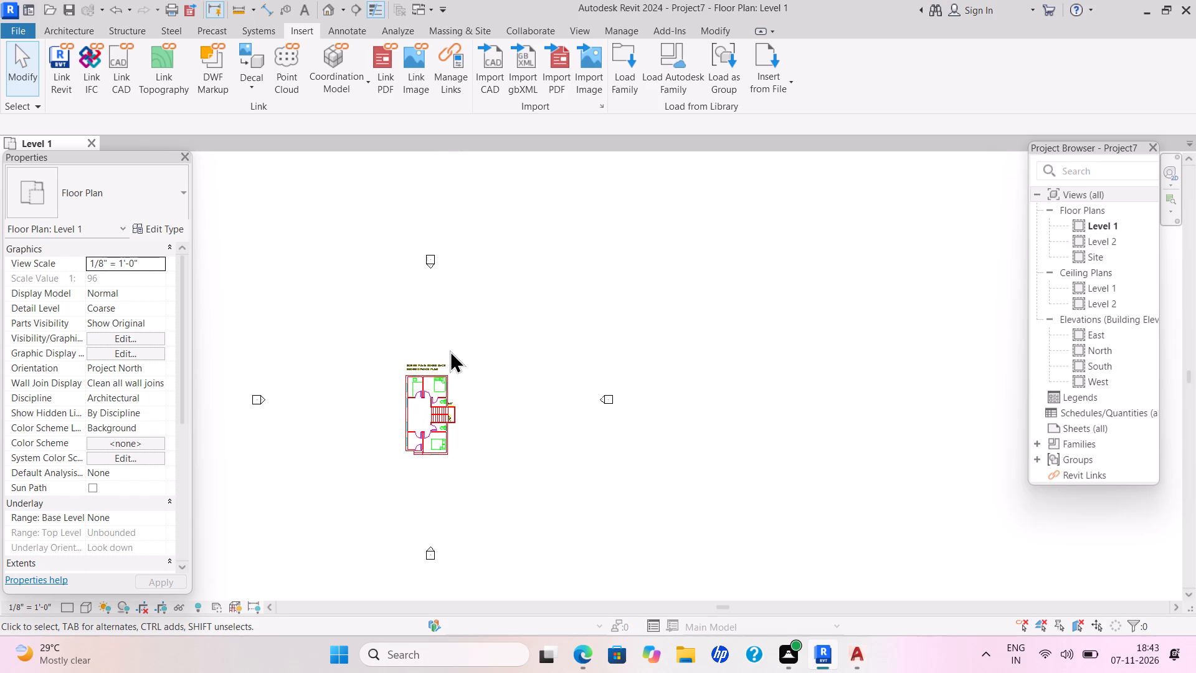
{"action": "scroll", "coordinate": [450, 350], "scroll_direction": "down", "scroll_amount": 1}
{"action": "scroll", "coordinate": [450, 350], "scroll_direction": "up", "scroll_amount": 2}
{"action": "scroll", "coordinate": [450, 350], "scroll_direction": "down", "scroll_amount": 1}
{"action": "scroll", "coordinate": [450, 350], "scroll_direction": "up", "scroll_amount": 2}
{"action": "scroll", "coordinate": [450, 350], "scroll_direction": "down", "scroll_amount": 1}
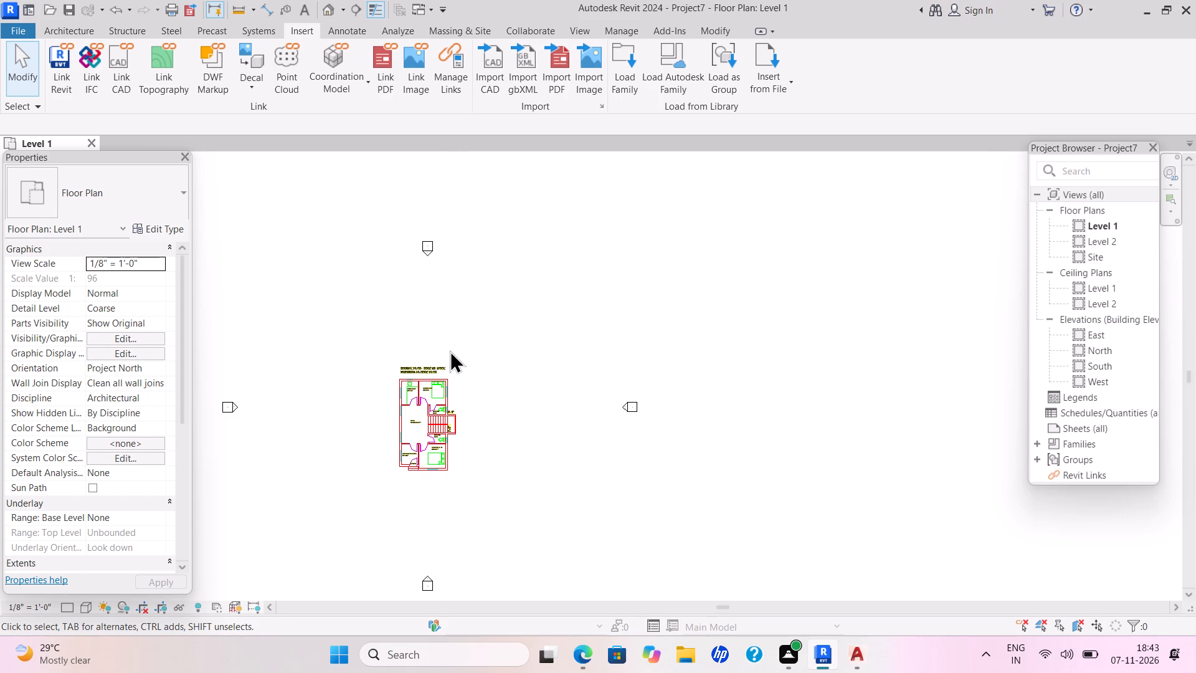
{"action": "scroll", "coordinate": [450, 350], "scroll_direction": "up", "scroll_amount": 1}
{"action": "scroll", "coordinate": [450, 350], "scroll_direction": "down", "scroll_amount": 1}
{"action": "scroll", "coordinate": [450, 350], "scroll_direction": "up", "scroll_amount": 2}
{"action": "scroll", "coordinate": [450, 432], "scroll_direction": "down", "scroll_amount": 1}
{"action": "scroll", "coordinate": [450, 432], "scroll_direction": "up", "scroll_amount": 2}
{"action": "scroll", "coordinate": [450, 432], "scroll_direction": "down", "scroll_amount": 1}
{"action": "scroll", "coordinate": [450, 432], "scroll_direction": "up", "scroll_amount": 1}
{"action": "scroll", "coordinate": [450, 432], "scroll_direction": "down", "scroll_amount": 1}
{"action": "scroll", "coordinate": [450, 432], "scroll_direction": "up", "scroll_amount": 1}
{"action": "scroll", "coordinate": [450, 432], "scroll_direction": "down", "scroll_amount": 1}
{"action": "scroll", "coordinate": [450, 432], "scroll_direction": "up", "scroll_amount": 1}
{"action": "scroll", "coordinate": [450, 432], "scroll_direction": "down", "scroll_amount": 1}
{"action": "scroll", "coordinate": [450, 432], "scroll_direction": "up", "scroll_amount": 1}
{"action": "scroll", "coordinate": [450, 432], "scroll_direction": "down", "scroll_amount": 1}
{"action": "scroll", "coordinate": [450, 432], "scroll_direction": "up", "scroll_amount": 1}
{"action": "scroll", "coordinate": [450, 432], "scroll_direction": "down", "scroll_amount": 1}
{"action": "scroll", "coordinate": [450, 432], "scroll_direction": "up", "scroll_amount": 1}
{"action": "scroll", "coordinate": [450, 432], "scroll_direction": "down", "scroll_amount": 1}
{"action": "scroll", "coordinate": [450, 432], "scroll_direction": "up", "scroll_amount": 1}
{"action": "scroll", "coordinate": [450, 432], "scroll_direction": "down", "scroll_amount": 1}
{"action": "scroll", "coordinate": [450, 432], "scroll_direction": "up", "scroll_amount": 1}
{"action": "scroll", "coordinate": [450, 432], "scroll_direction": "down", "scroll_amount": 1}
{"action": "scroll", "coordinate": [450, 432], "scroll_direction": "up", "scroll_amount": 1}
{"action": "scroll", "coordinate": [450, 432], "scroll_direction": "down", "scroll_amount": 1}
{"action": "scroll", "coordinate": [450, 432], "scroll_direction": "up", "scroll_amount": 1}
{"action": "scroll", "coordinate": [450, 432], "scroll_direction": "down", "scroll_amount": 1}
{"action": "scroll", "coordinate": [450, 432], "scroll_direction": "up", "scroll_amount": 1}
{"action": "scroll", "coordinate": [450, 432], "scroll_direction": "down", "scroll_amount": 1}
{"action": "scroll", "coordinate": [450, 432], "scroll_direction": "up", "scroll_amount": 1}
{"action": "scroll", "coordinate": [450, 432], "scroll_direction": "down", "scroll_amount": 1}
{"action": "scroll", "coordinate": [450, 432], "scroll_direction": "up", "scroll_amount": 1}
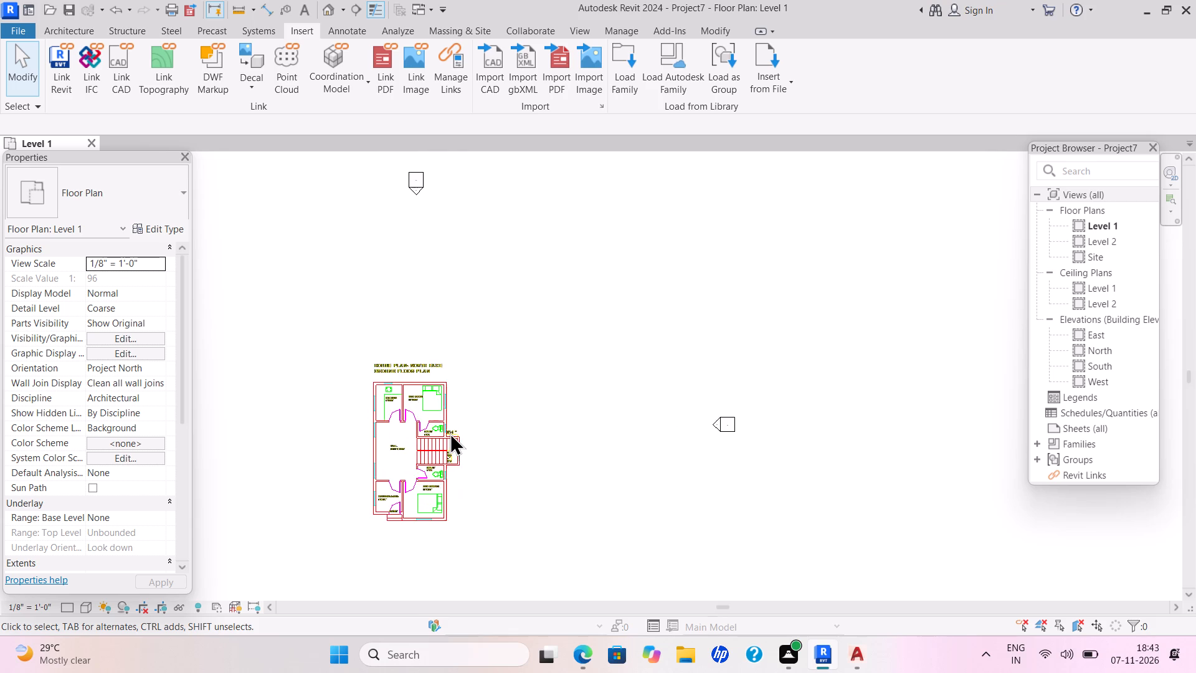
Start an architectural wall, dismiss the save reminder, and duplicate the Generic - 8" basic wall type as WALL 9".
{"action": "scroll", "coordinate": [450, 432], "scroll_direction": "up", "scroll_amount": 1}
{"action": "scroll", "coordinate": [450, 432], "scroll_direction": "down", "scroll_amount": 1}
{"action": "scroll", "coordinate": [450, 432], "scroll_direction": "up", "scroll_amount": 4}
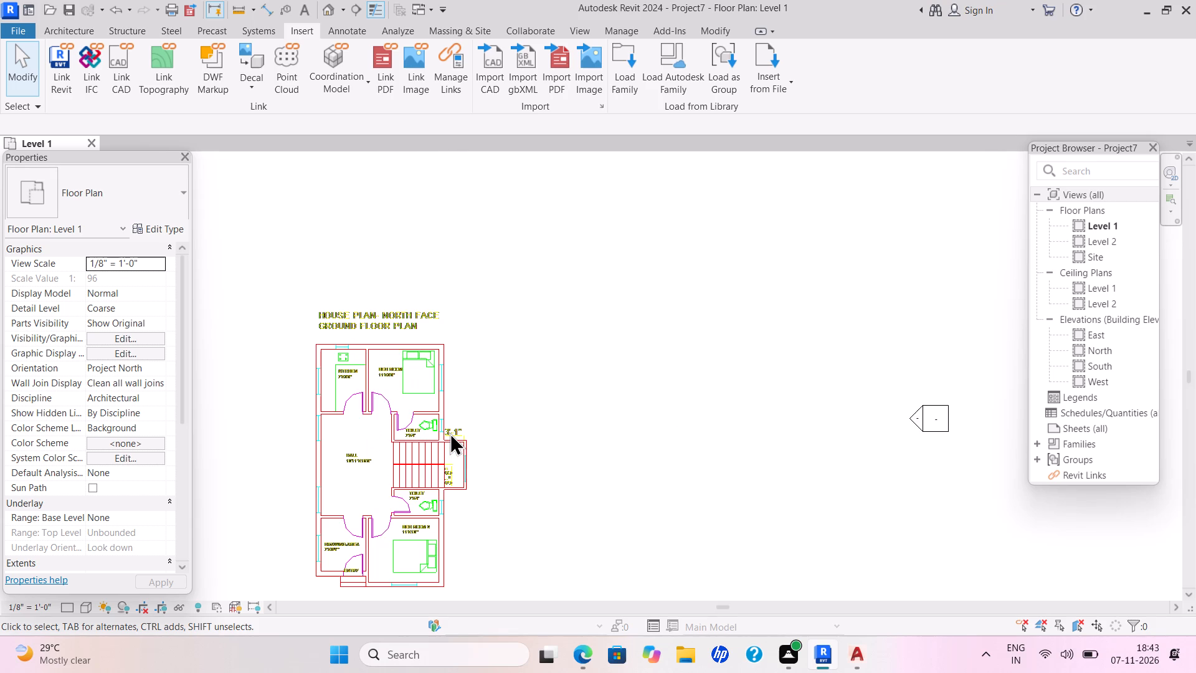
{"action": "scroll", "coordinate": [450, 432], "scroll_direction": "up", "scroll_amount": 2}
{"action": "scroll", "coordinate": [450, 432], "scroll_direction": "down", "scroll_amount": 1}
{"action": "scroll", "coordinate": [450, 432], "scroll_direction": "up", "scroll_amount": 2}
{"action": "scroll", "coordinate": [450, 432], "scroll_direction": "down", "scroll_amount": 1}
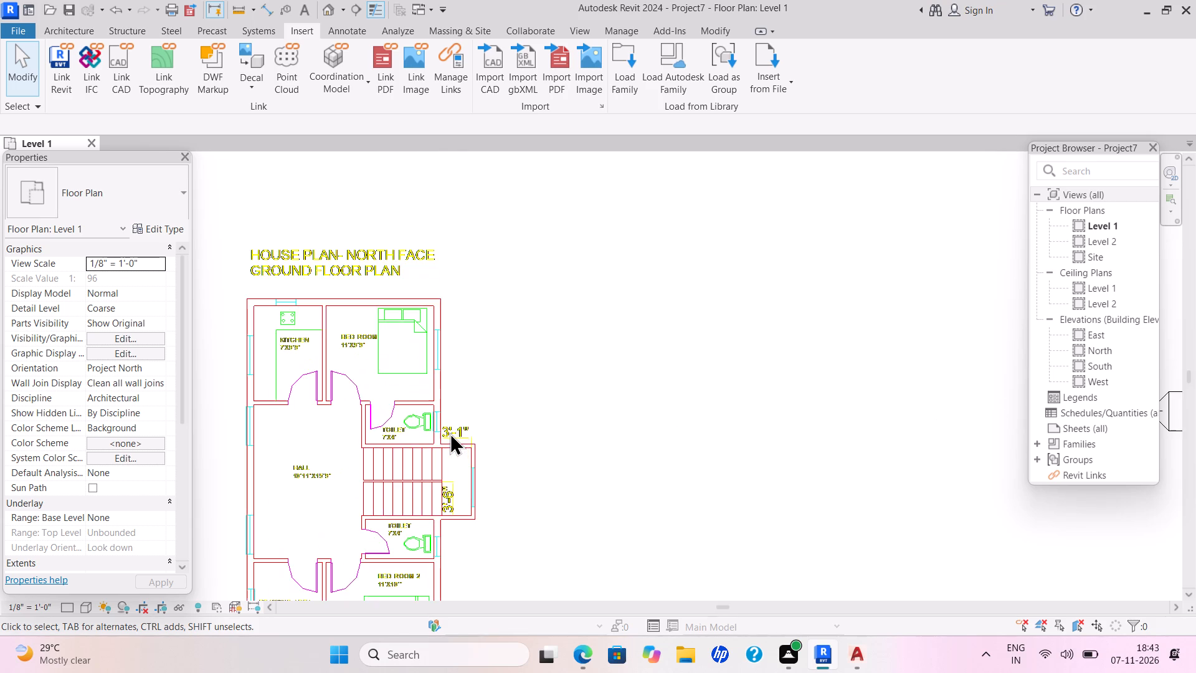
{"action": "middle_click_drag", "start_coordinate": [458, 422], "coordinate": [607, 322]}
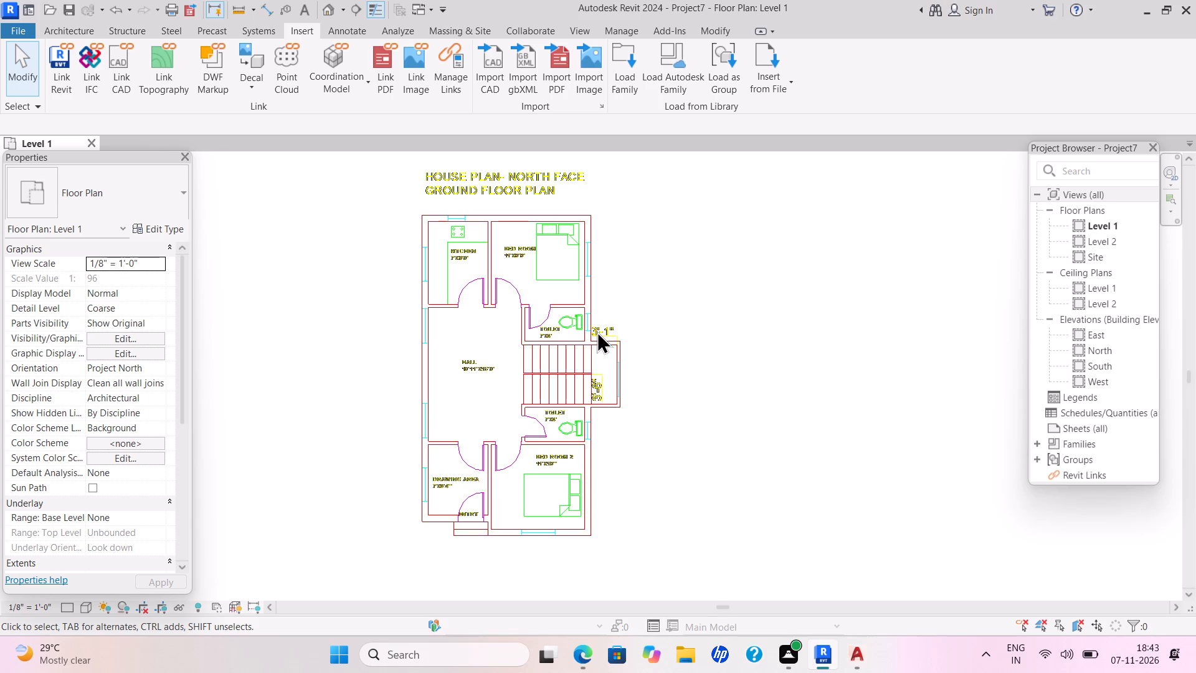
{"action": "left_click", "coordinate": [85, 31]}
{"action": "left_click", "coordinate": [71, 87]}
{"action": "left_click", "coordinate": [72, 112]}
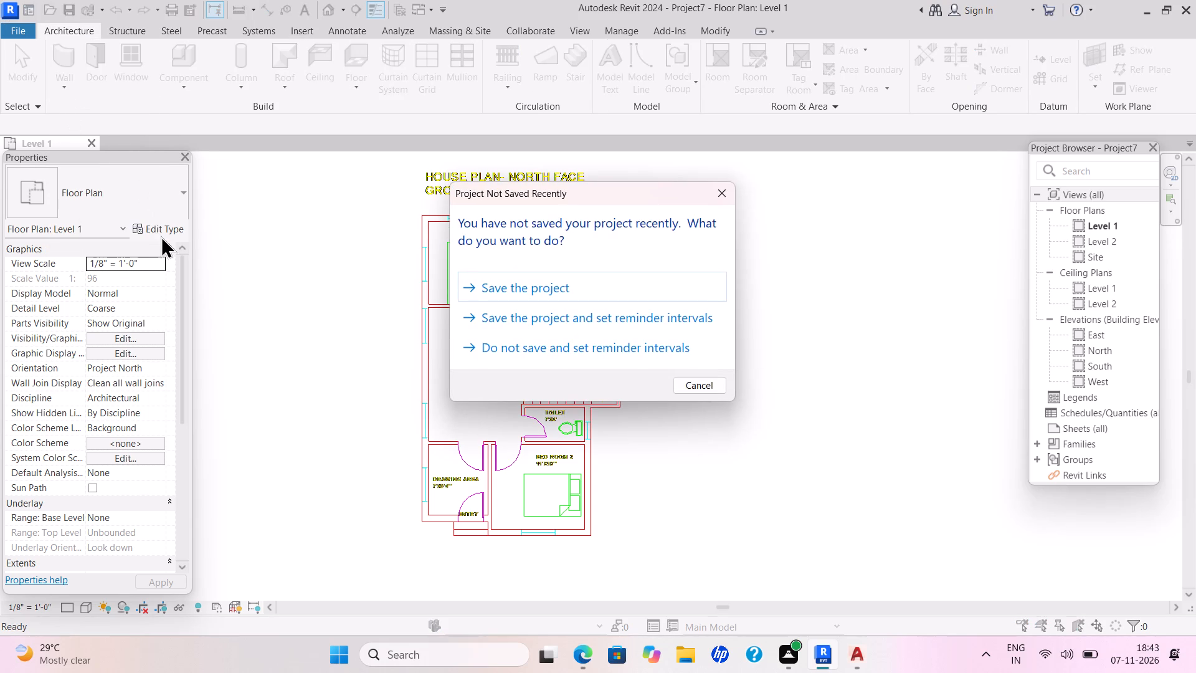
{"action": "left_click", "coordinate": [739, 188]}
{"action": "left_click", "coordinate": [720, 195]}
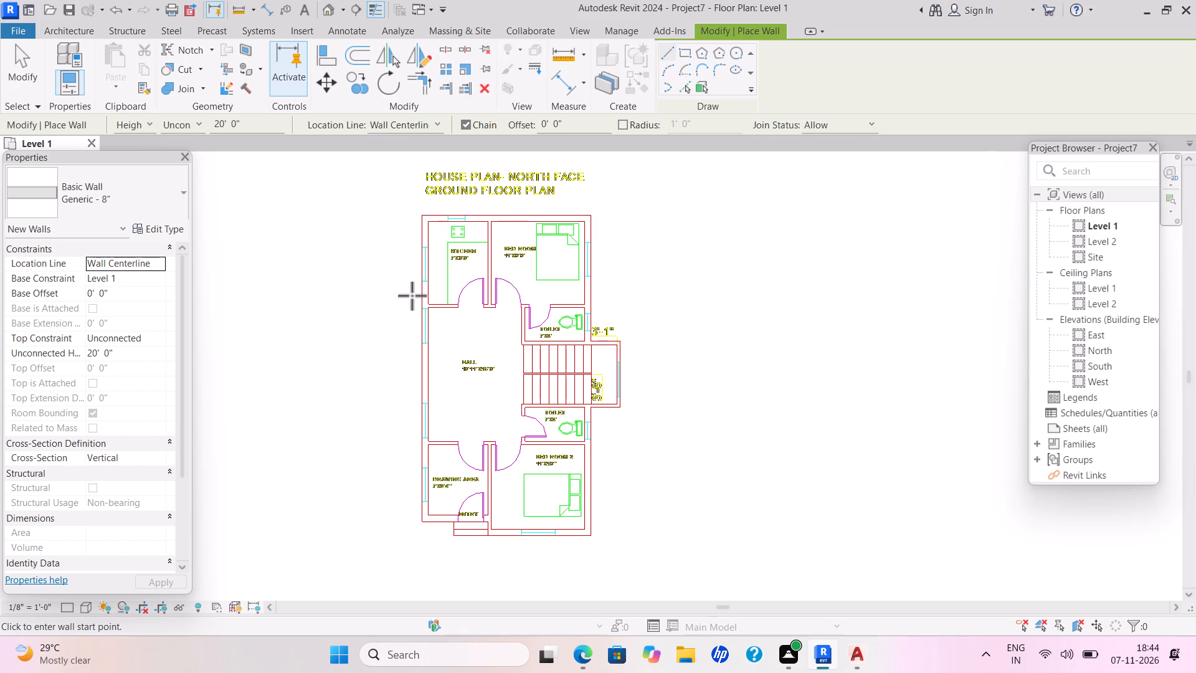
{"action": "left_click", "coordinate": [150, 227]}
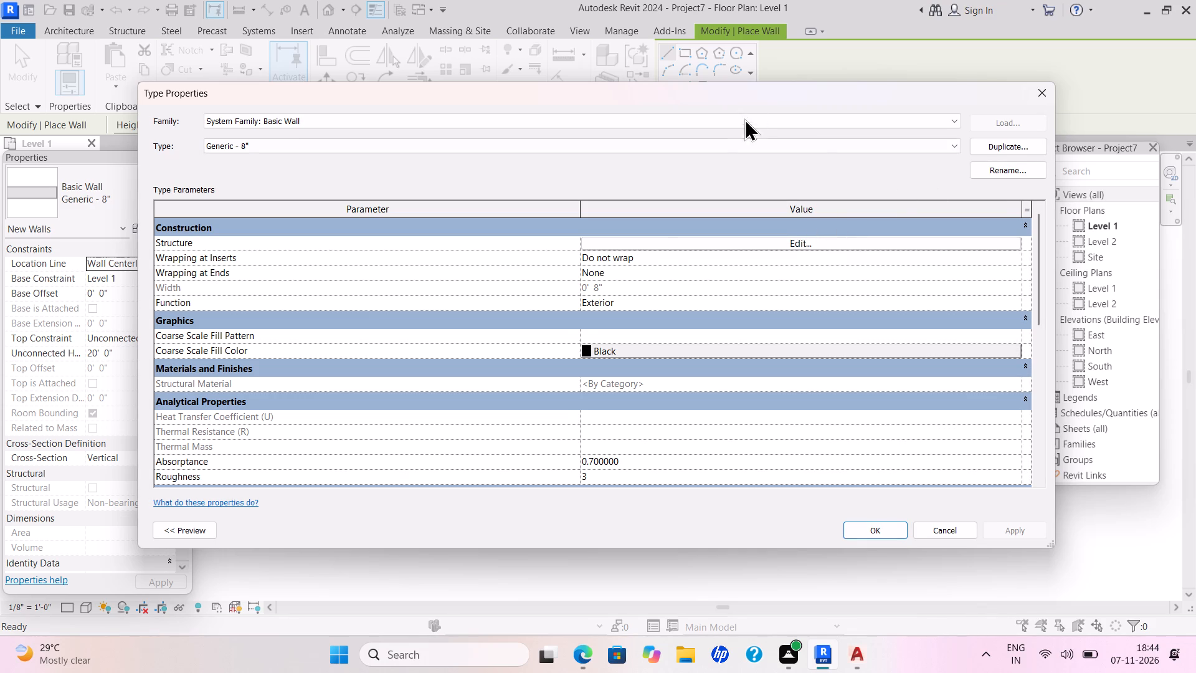
{"action": "left_click", "coordinate": [1021, 145]}
{"action": "key", "text": "BackSpace"}
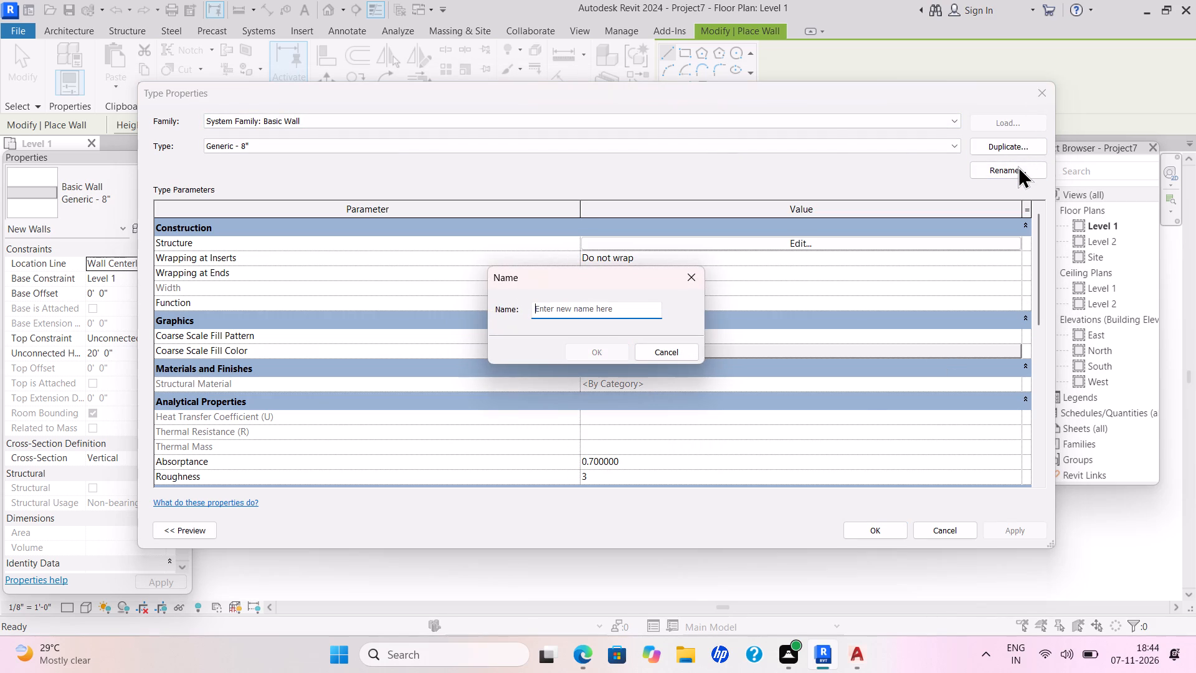
{"action": "type", "text": "WALL 9\""}
{"action": "key", "text": "Return"}
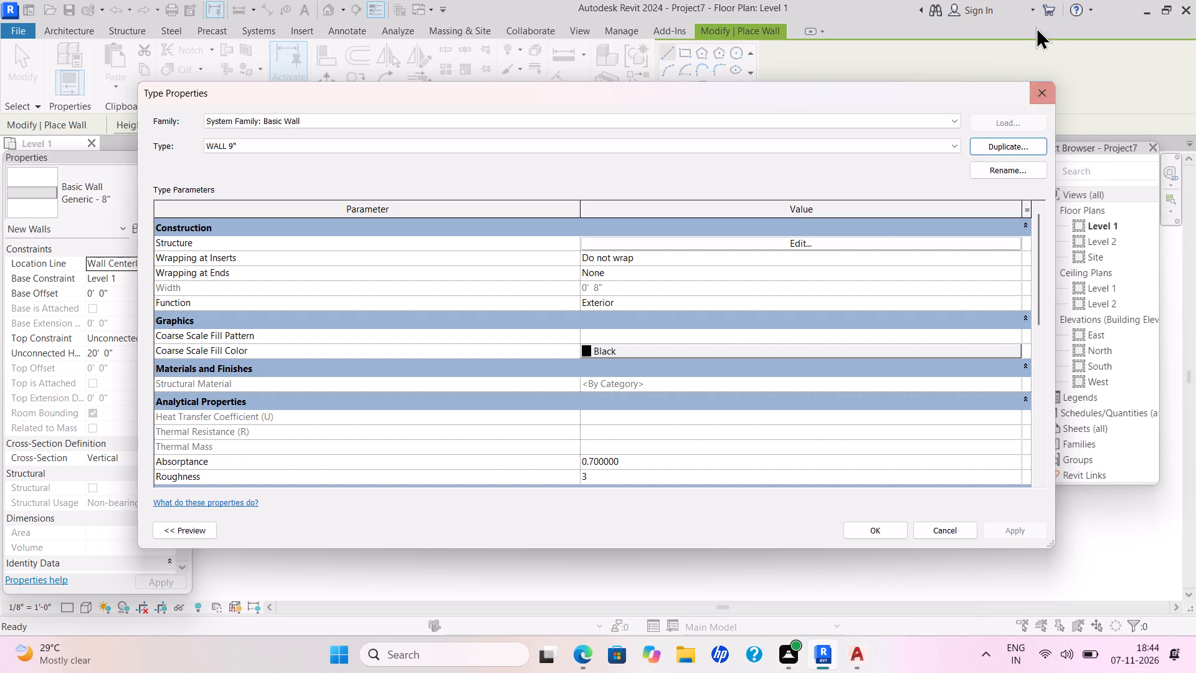
Set the structure layer thickness of the WALL 9" type to 9" and apply the type changes.
{"action": "left_click", "coordinate": [793, 242]}
{"action": "left_click_drag", "start_coordinate": [596, 239], "coordinate": [592, 253]}
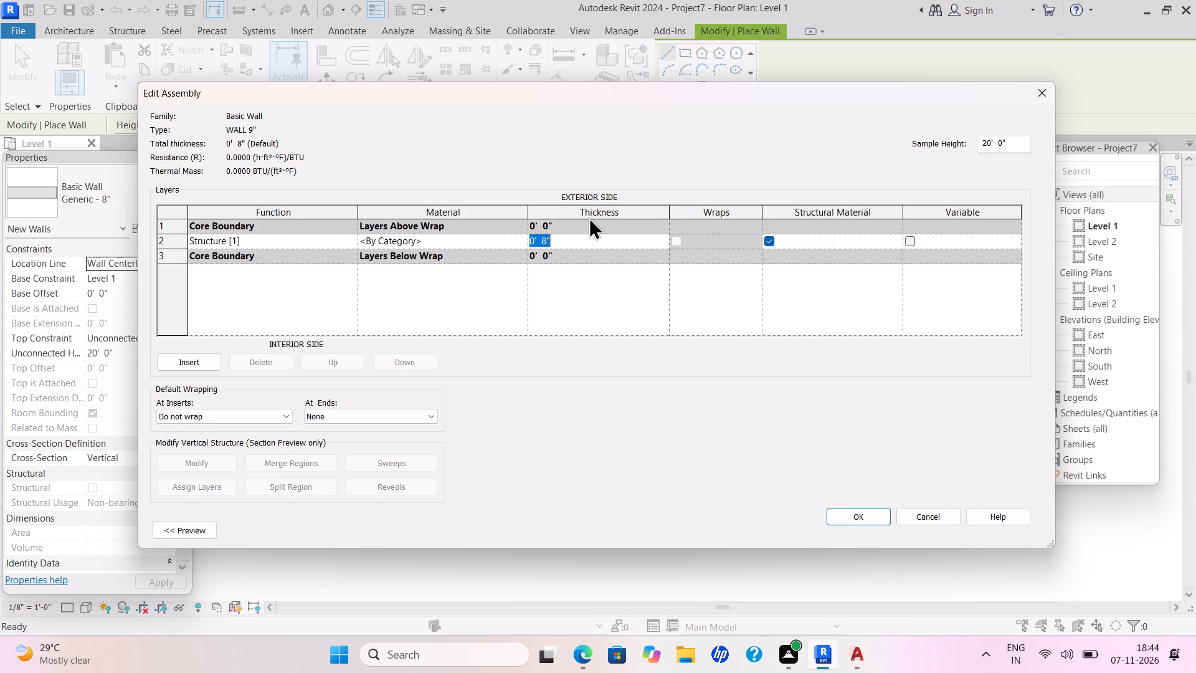
{"action": "key", "text": "BackSpace"}
{"action": "key", "text": "9"}
{"action": "key", "text": "shift+quotedbl"}
{"action": "key", "text": "Return"}
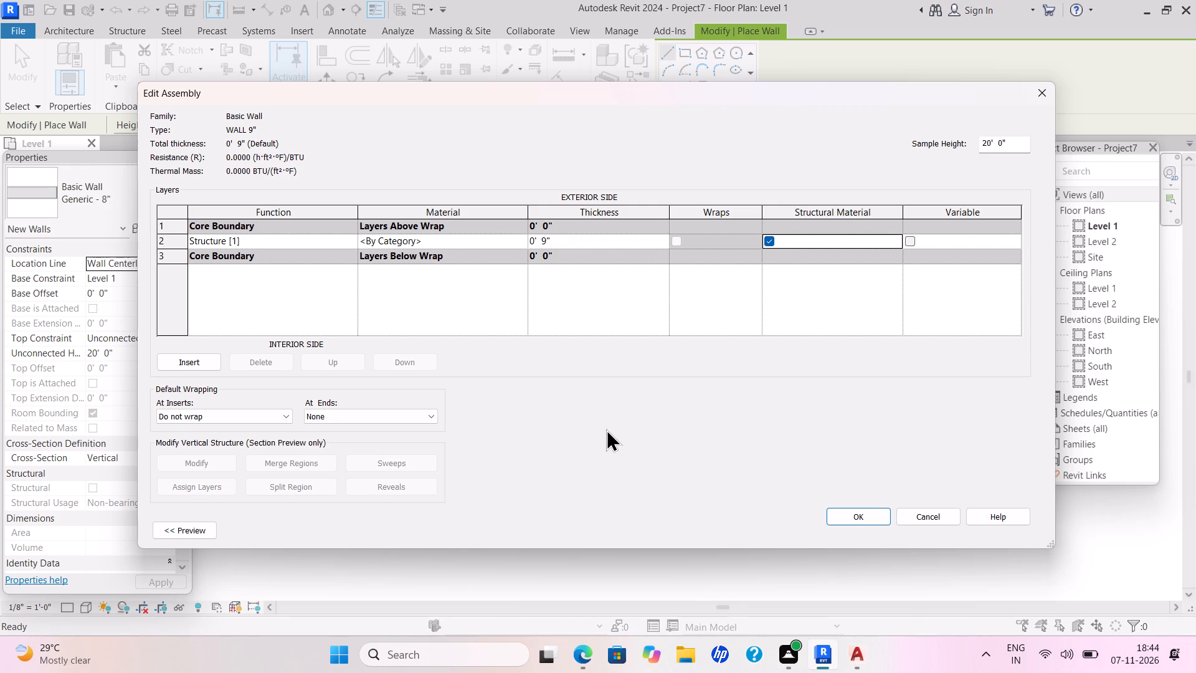
{"action": "left_click", "coordinate": [865, 518]}
{"action": "left_click", "coordinate": [1010, 527]}
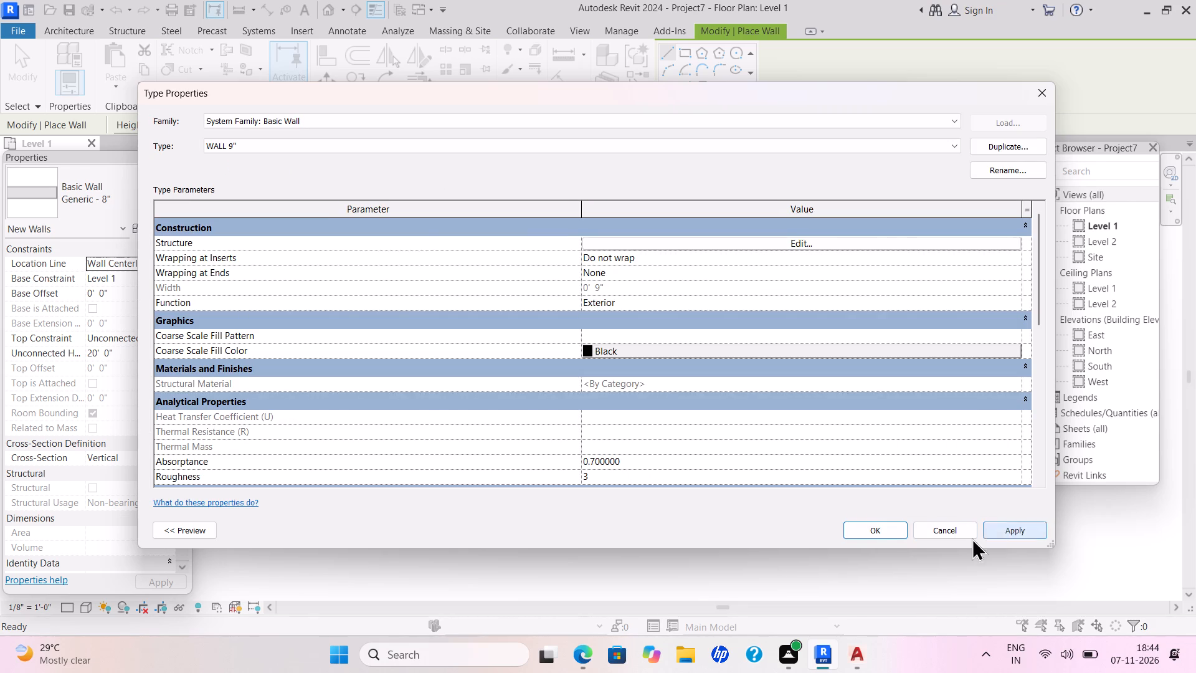
{"action": "left_click", "coordinate": [873, 528]}
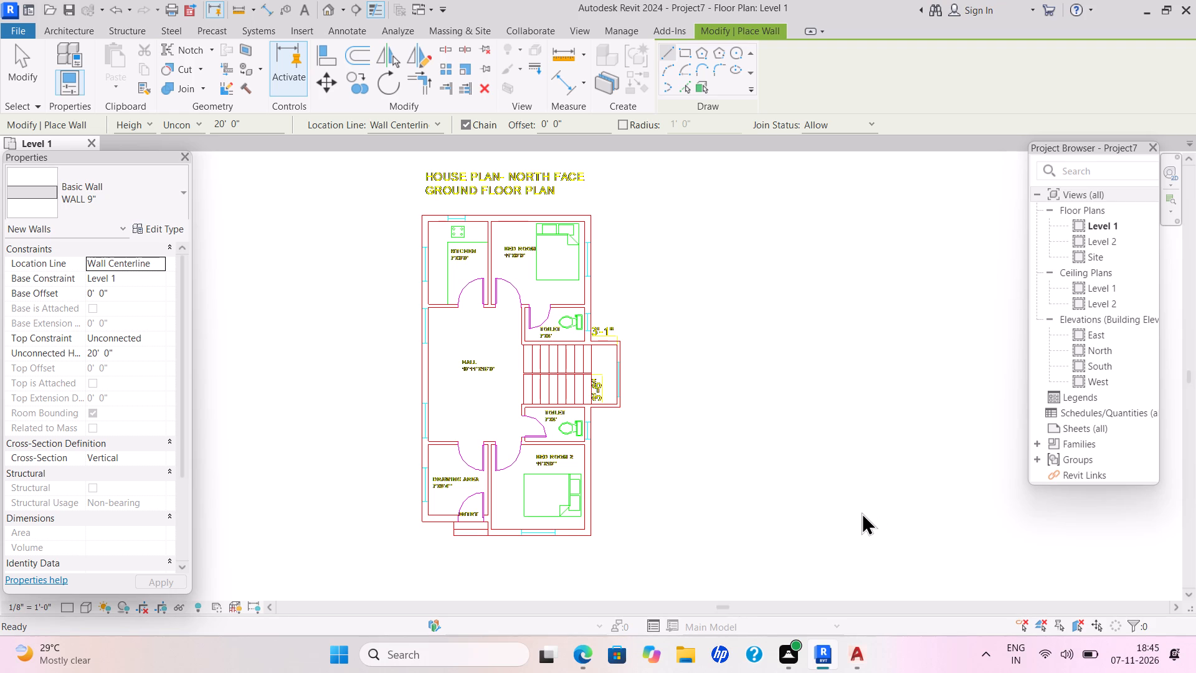
Set the new walls' location line to Finish Face: Interior and their unconnected height to 10'.
{"action": "left_click", "coordinate": [165, 263]}
{"action": "left_click", "coordinate": [154, 260]}
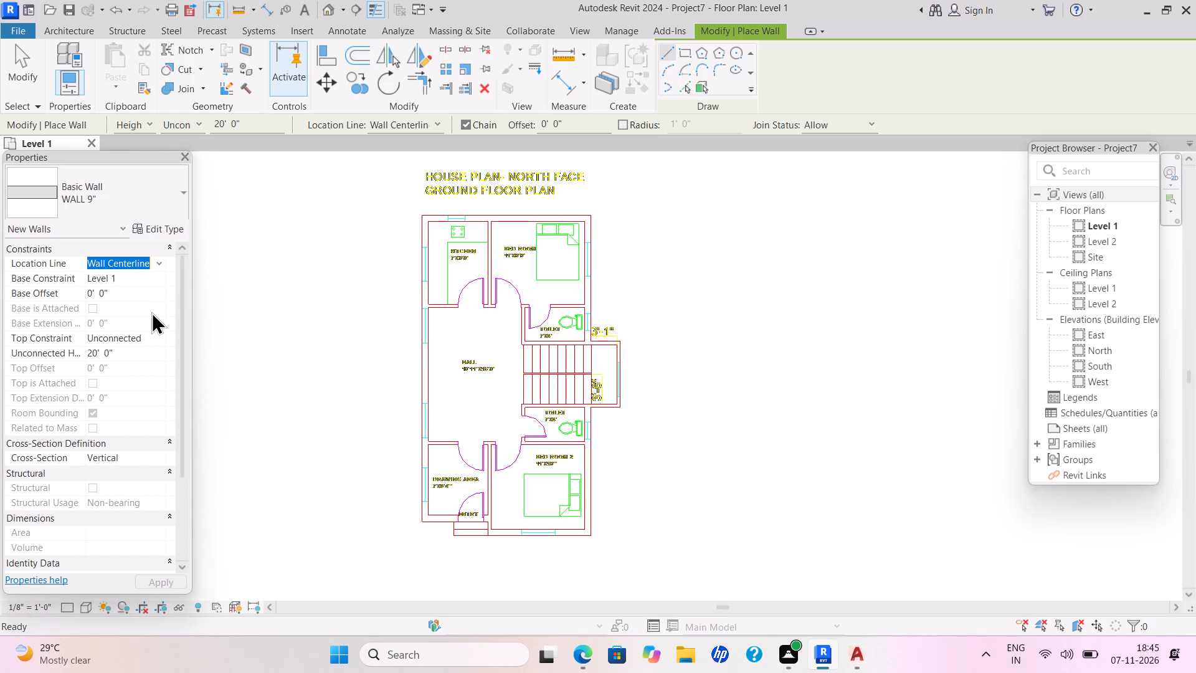
{"action": "left_click", "coordinate": [151, 317]}
{"action": "left_click_drag", "start_coordinate": [133, 355], "coordinate": [135, 363]}
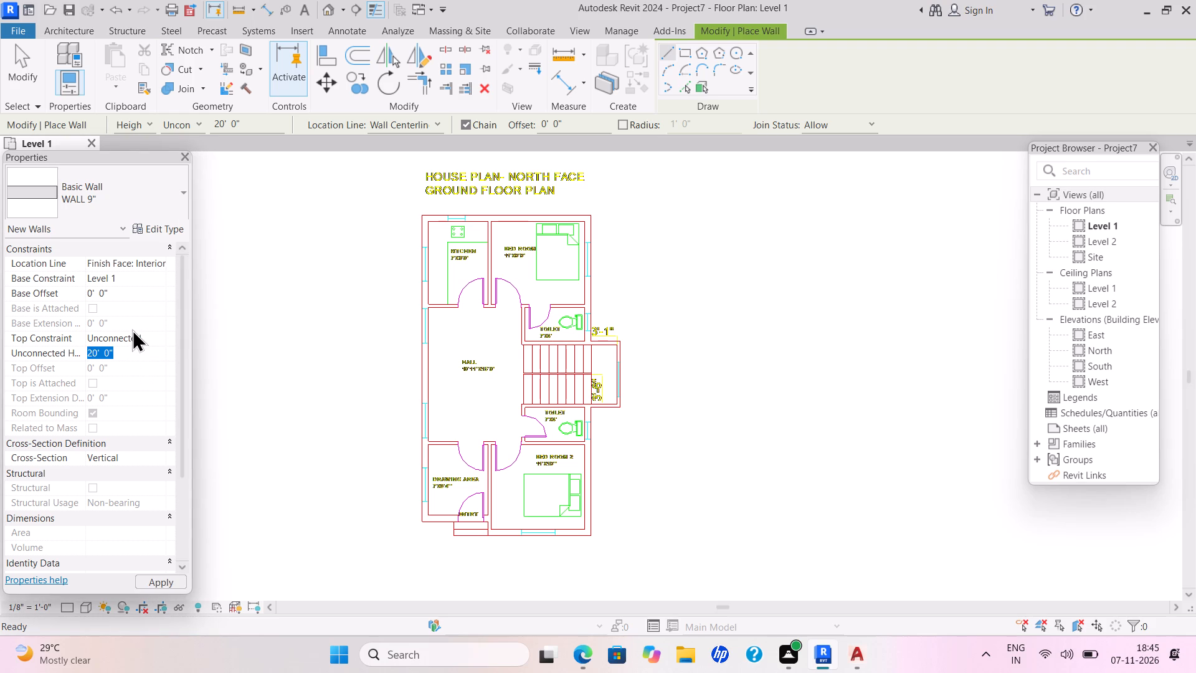
{"action": "key", "text": "BackSpace"}
{"action": "type", "text": "10'"}
{"action": "key", "text": "Return"}
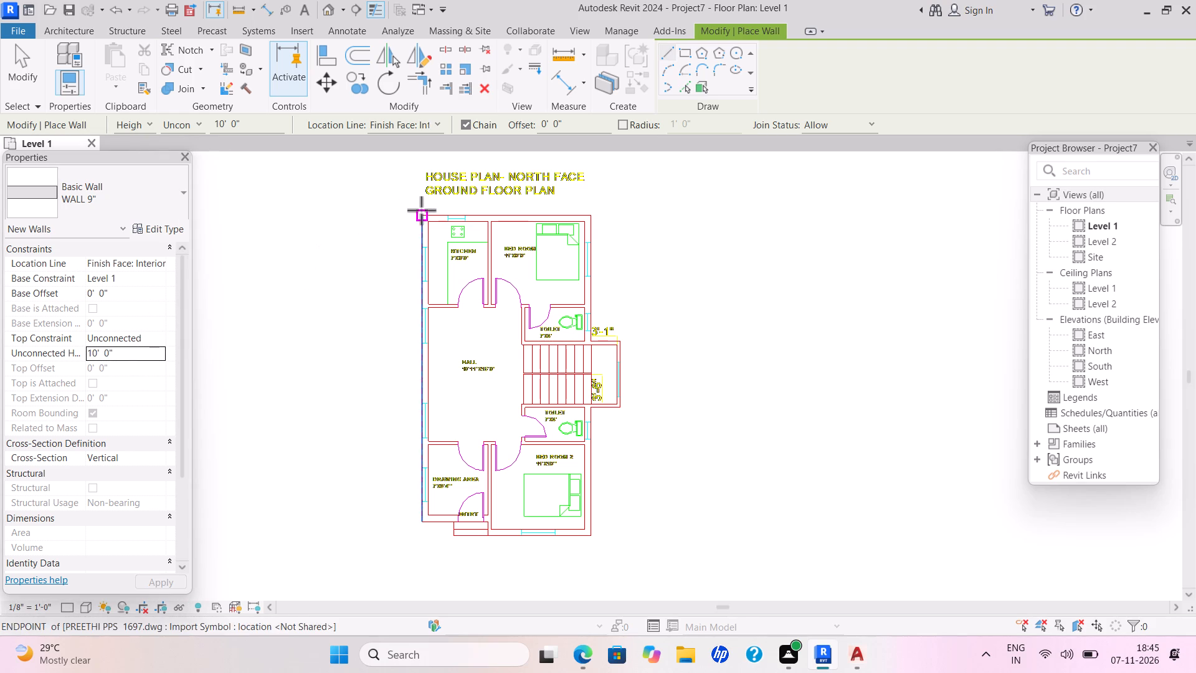
Trace the outer walls along the plan's top edge above the kitchen and bedroom, and down the stair side to the staircase projection.
{"action": "left_click", "coordinate": [421, 210]}
{"action": "key", "text": "space"}
{"action": "left_click_drag", "start_coordinate": [594, 214], "coordinate": [594, 221]}
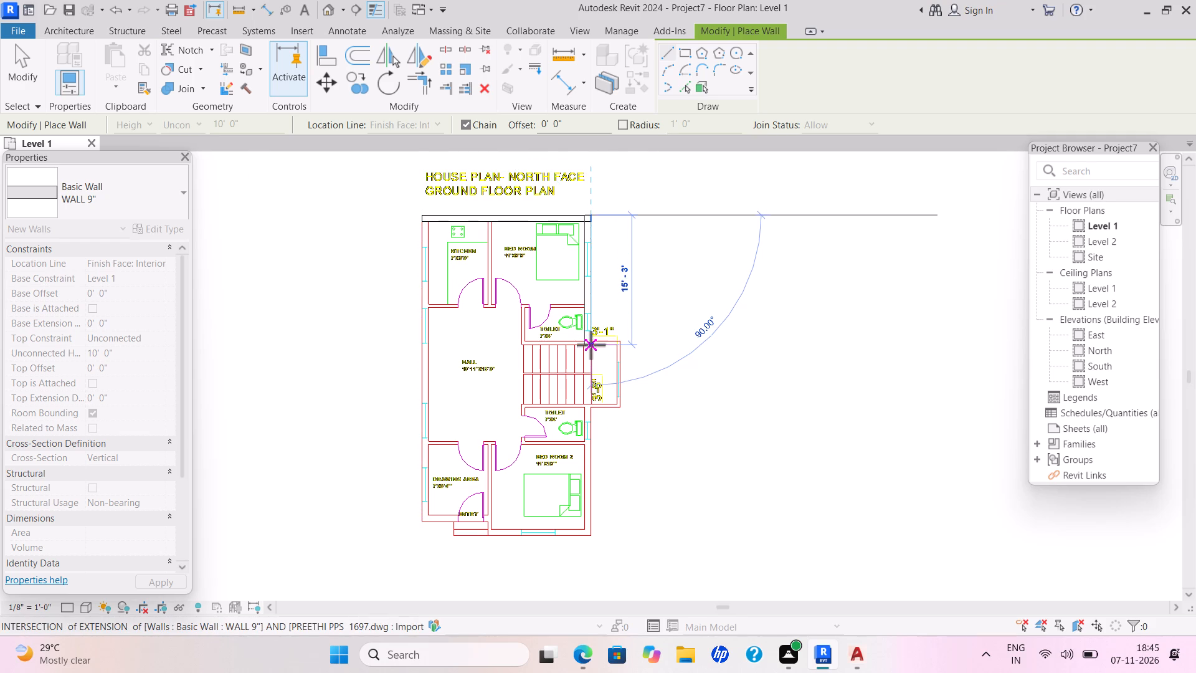
{"action": "left_click", "coordinate": [591, 343]}
{"action": "key", "text": "Escape"}
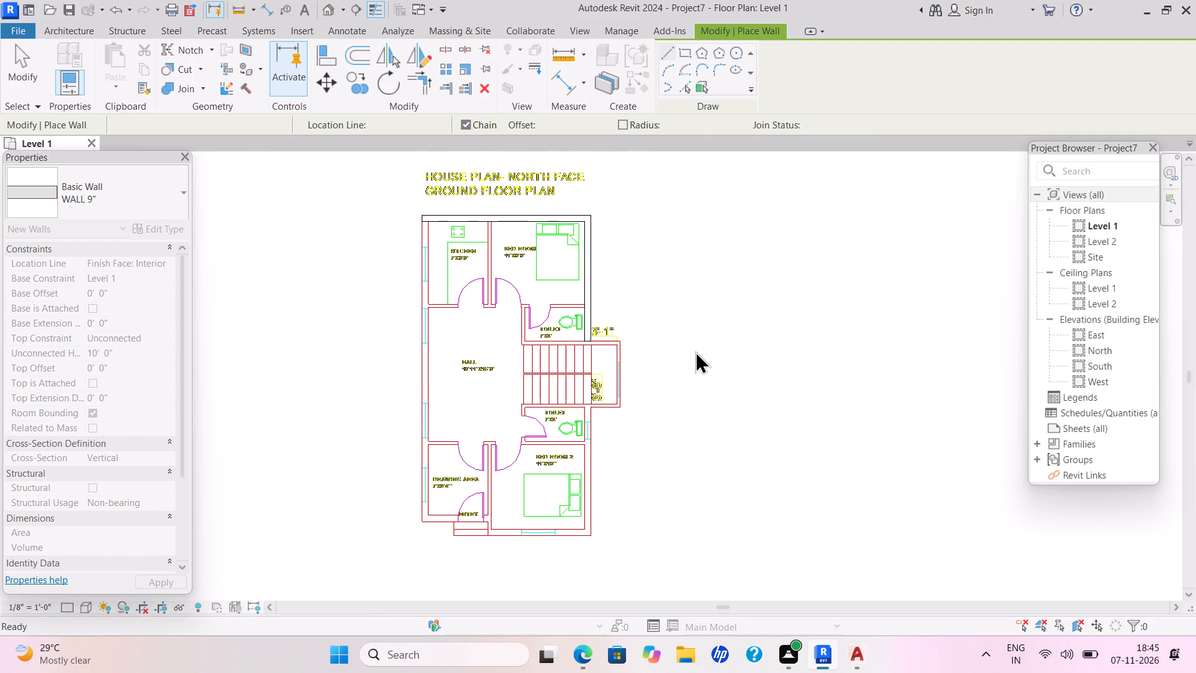
Trace the outer walls from below the staircase projection around Bed Room 2, and along the bottom edge of the drawing area.
{"action": "left_click", "coordinate": [596, 408]}
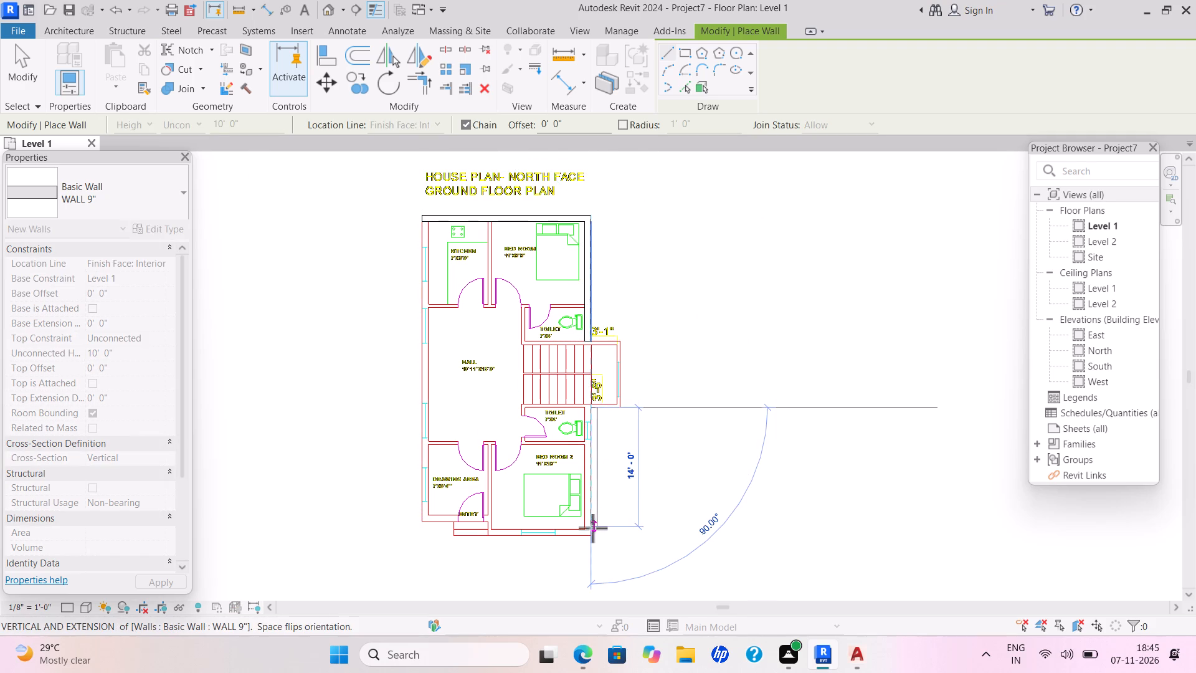
{"action": "key", "text": "space"}
{"action": "left_click", "coordinate": [594, 540]}
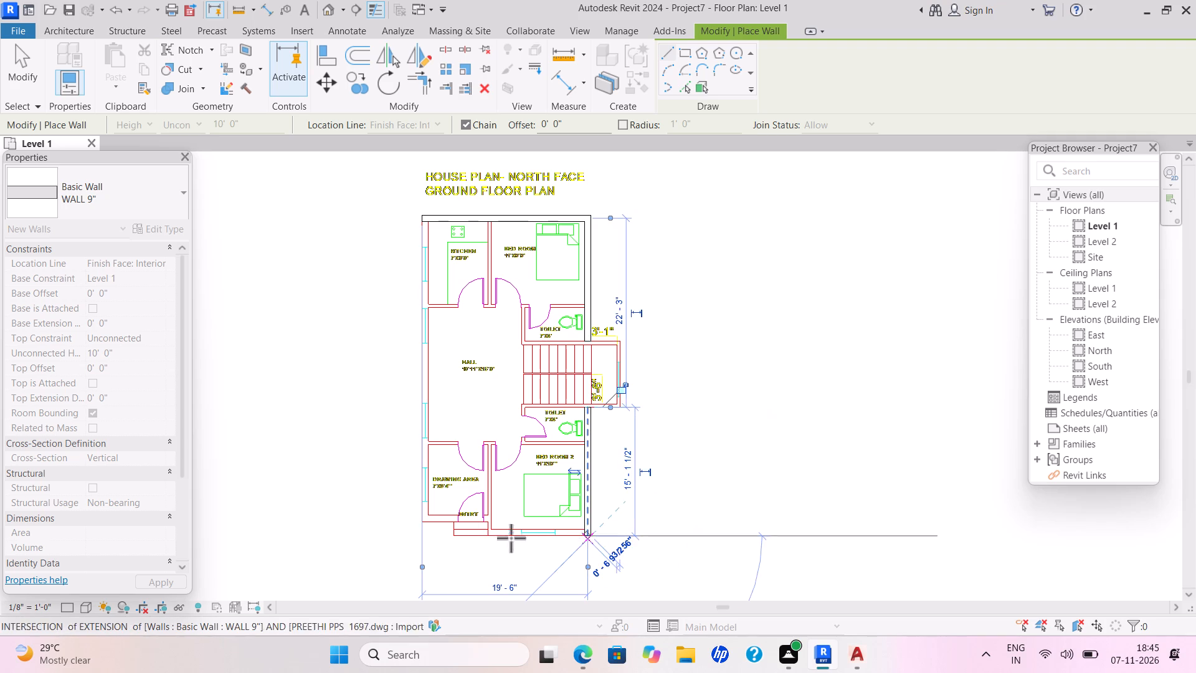
{"action": "left_click", "coordinate": [487, 533]}
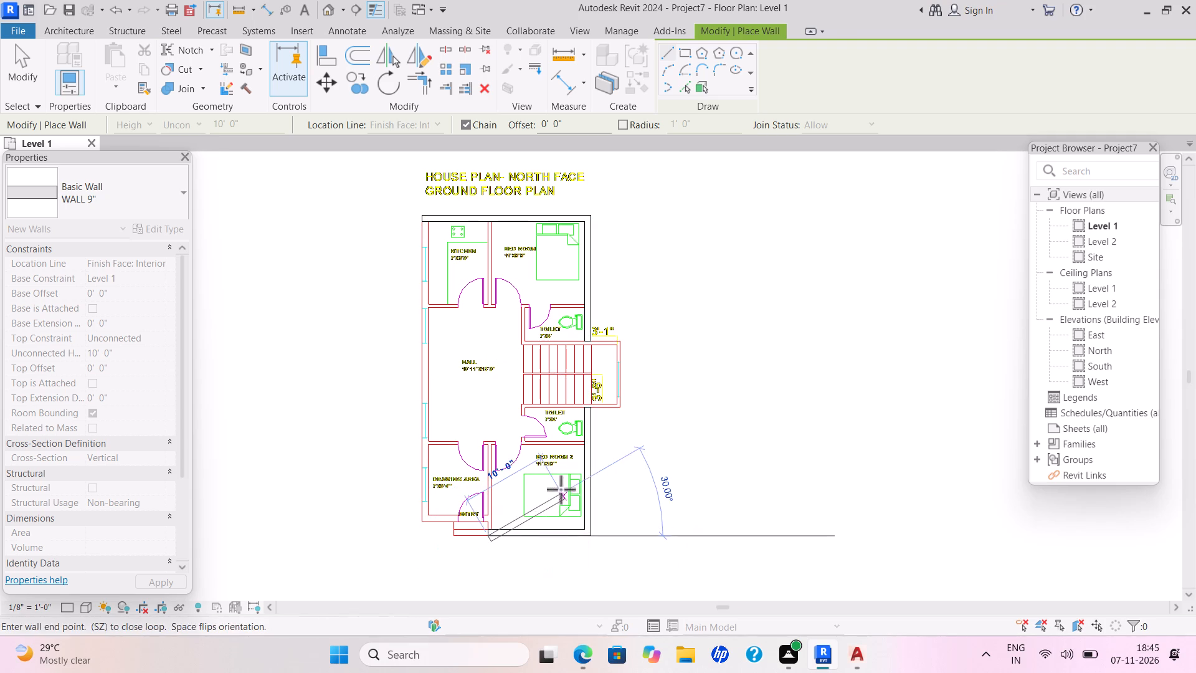
{"action": "key", "text": "Escape"}
{"action": "left_click", "coordinate": [420, 520]}
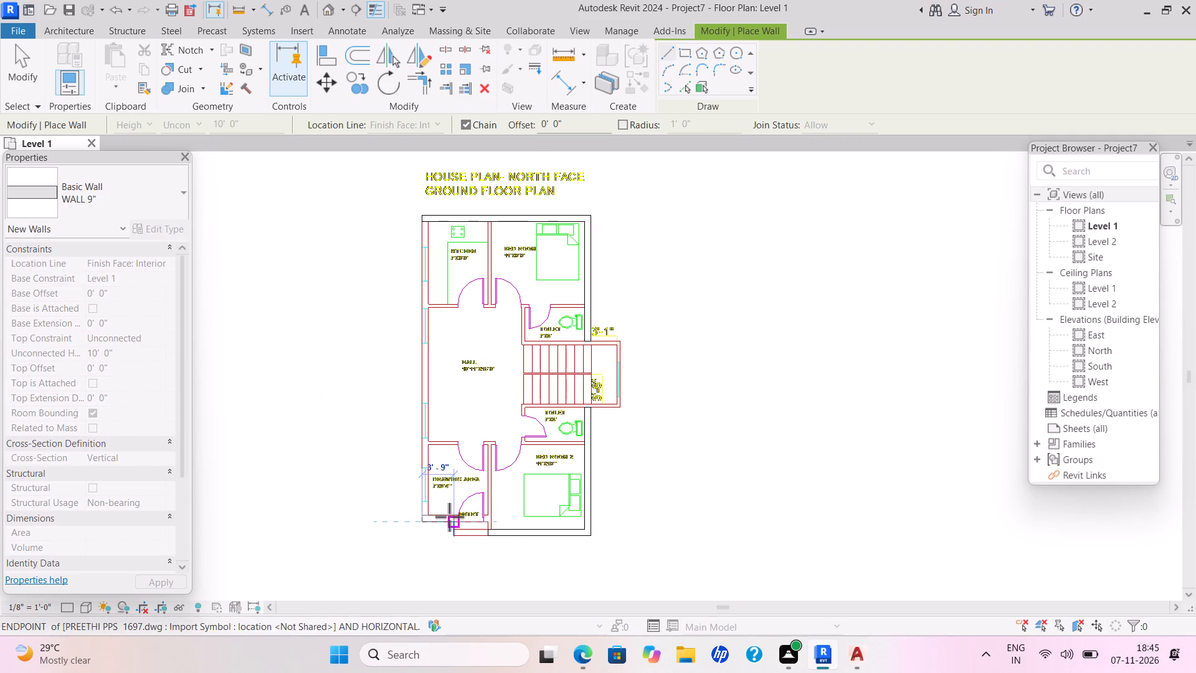
{"action": "left_click", "coordinate": [486, 515]}
{"action": "key", "text": "Escape"}
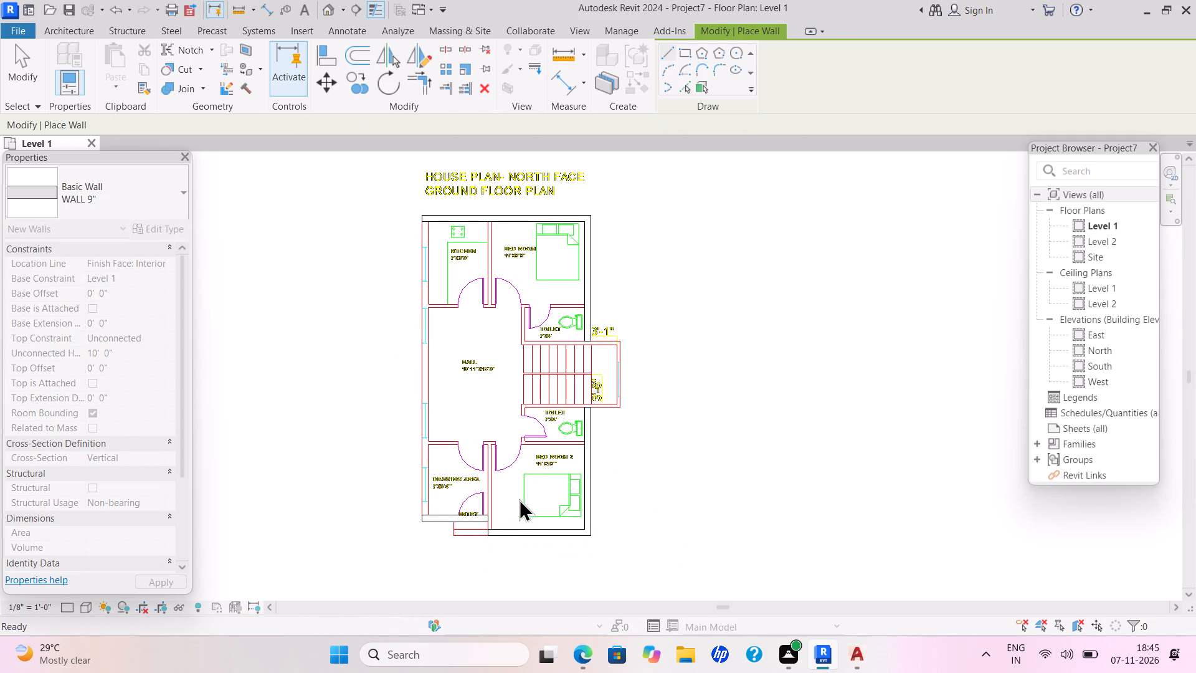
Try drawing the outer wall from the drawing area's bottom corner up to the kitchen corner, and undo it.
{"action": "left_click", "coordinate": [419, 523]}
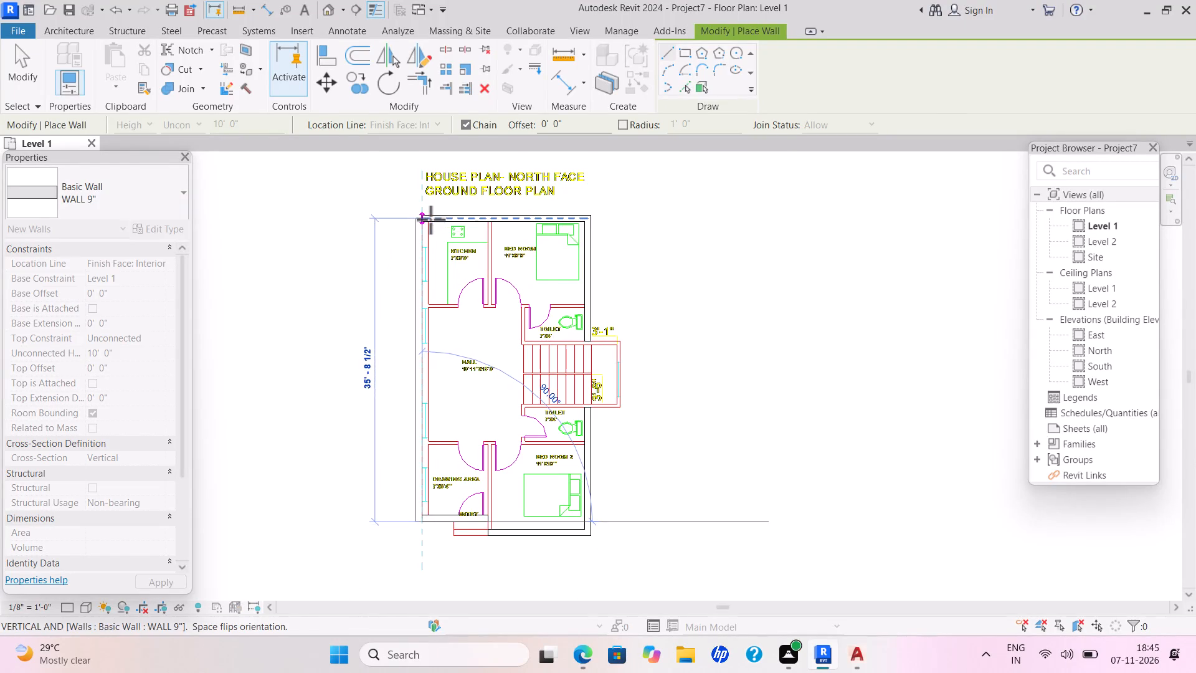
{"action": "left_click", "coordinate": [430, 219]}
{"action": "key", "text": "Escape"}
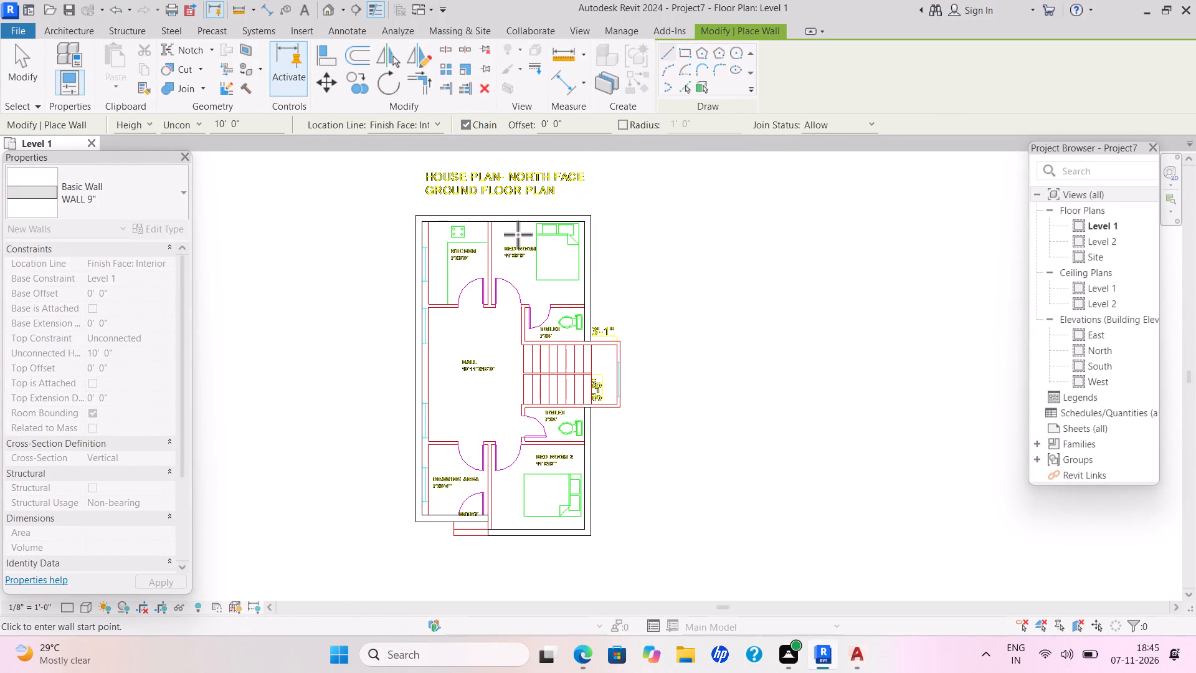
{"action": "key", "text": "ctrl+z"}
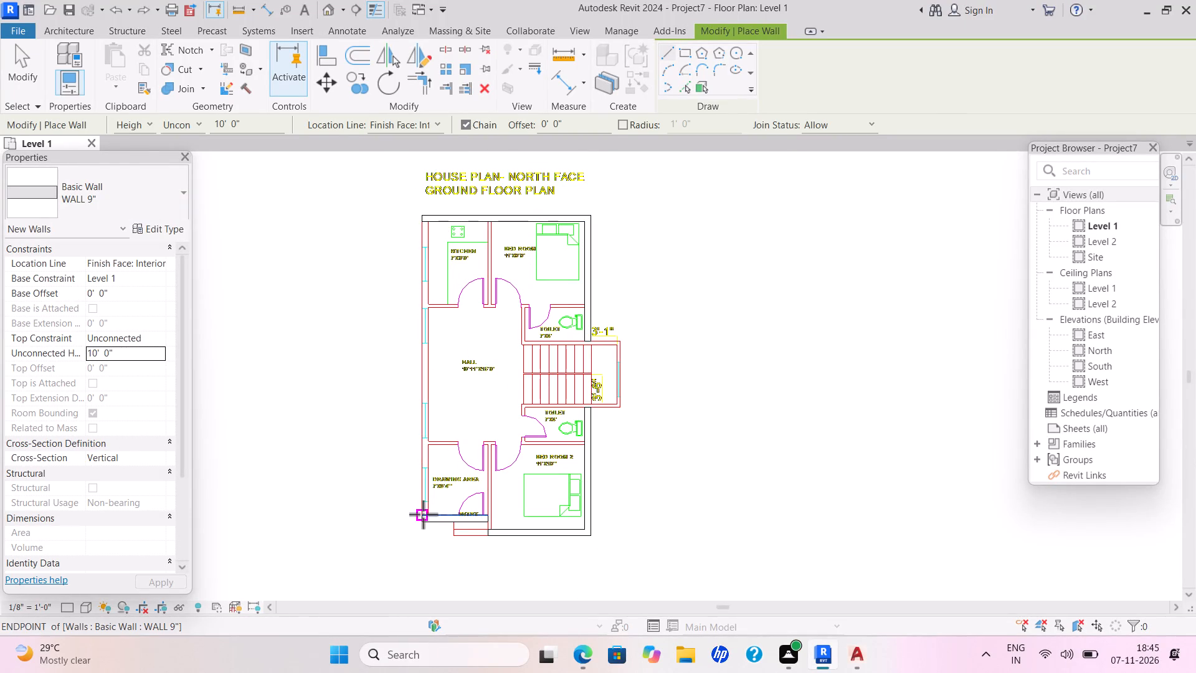
Draw the outer wall from the drawing area's bottom corner up to the kitchen corner, flipped inward onto the CAD wall lines.
{"action": "left_click", "coordinate": [423, 514]}
{"action": "key", "text": "space"}
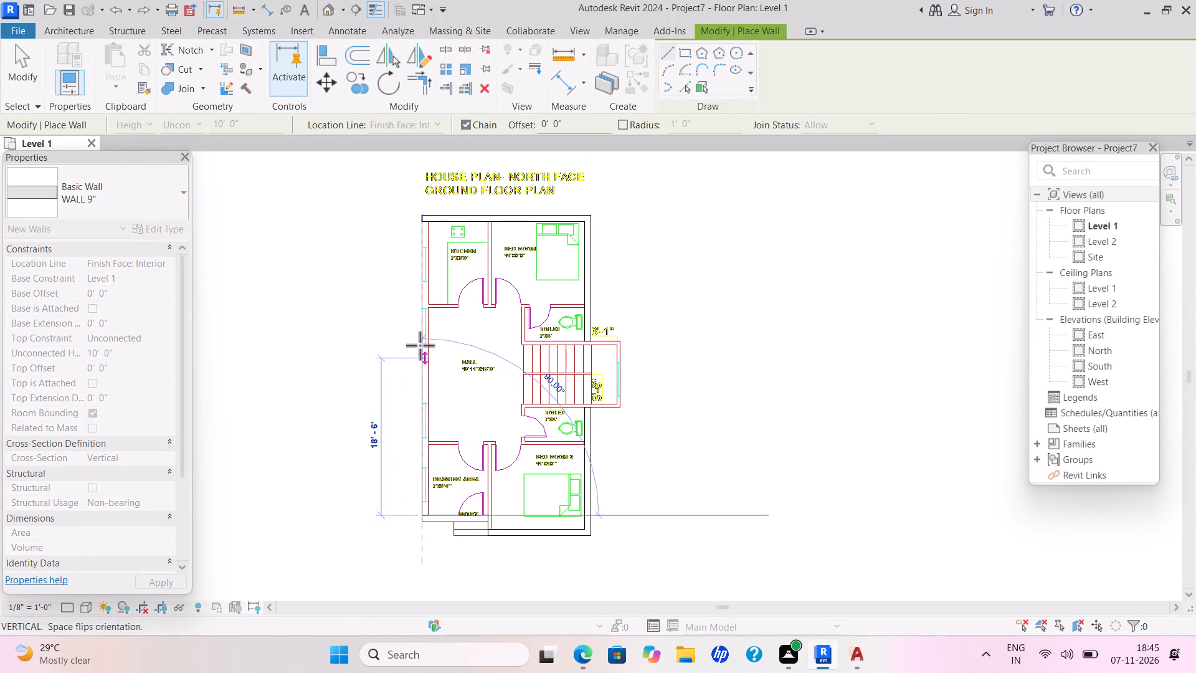
{"action": "left_click", "coordinate": [427, 224]}
{"action": "key", "text": "Escape"}
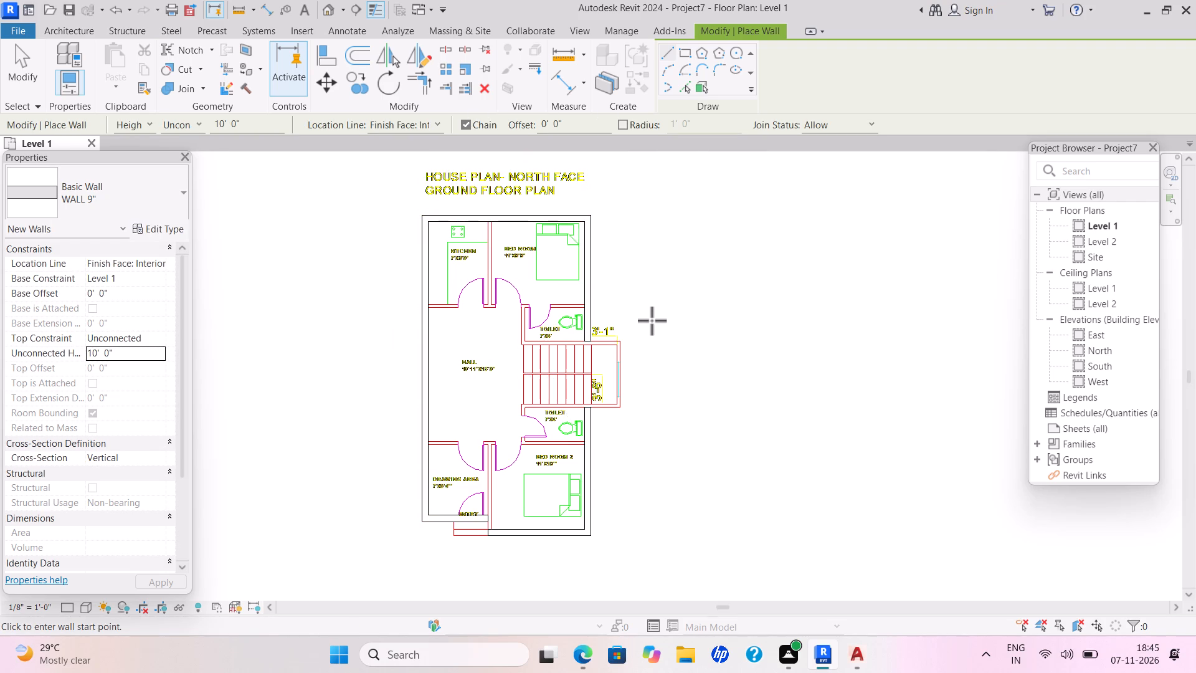
{"action": "key", "text": "Escape"}
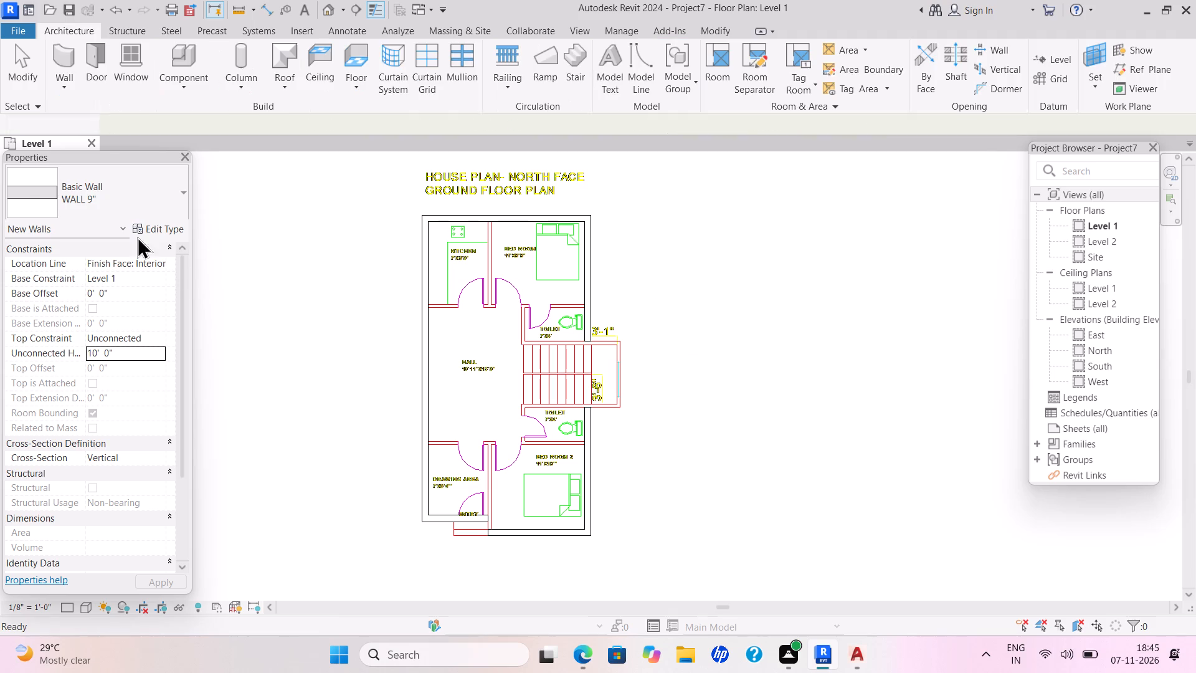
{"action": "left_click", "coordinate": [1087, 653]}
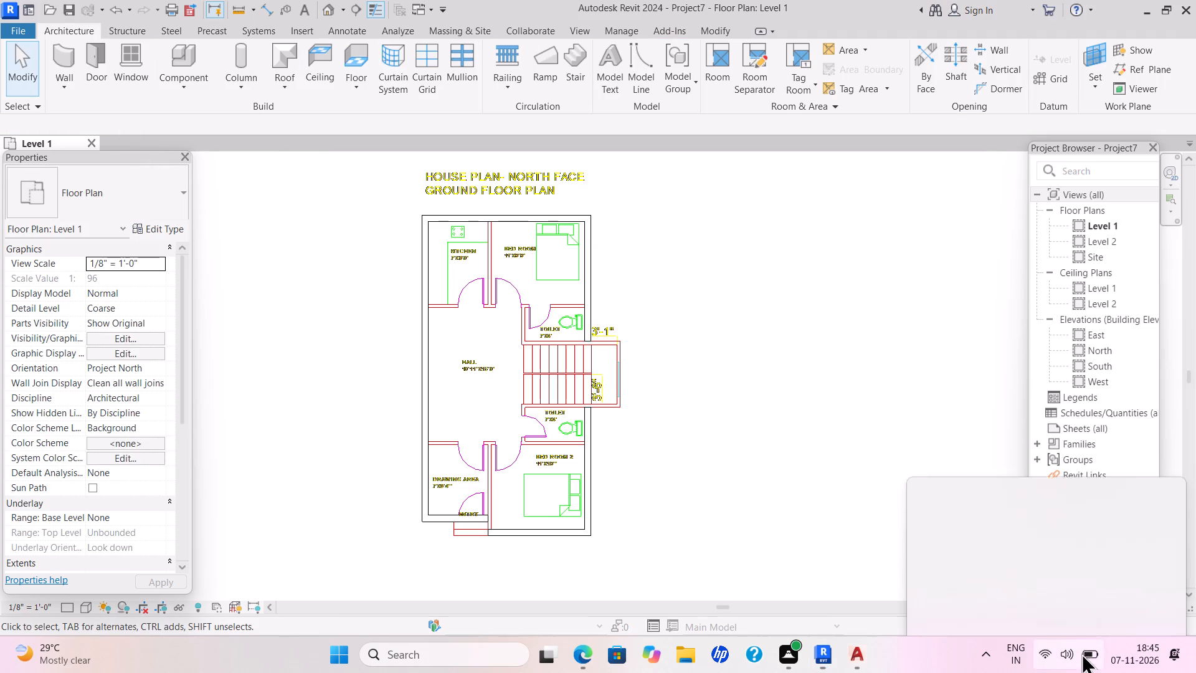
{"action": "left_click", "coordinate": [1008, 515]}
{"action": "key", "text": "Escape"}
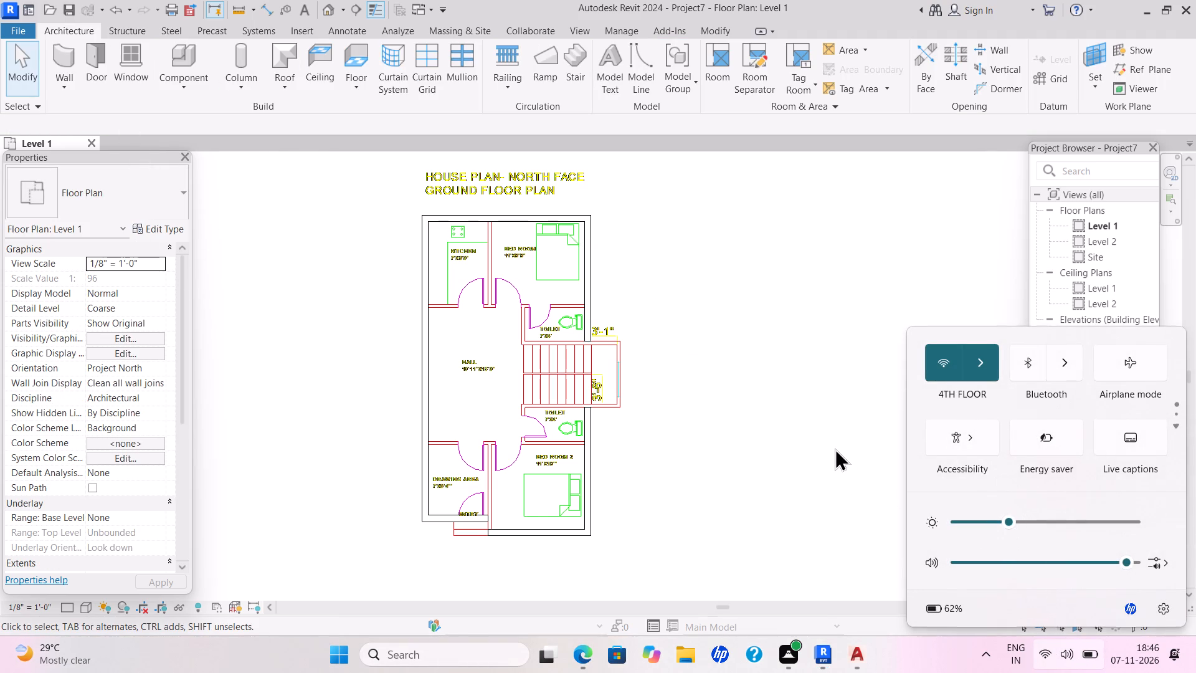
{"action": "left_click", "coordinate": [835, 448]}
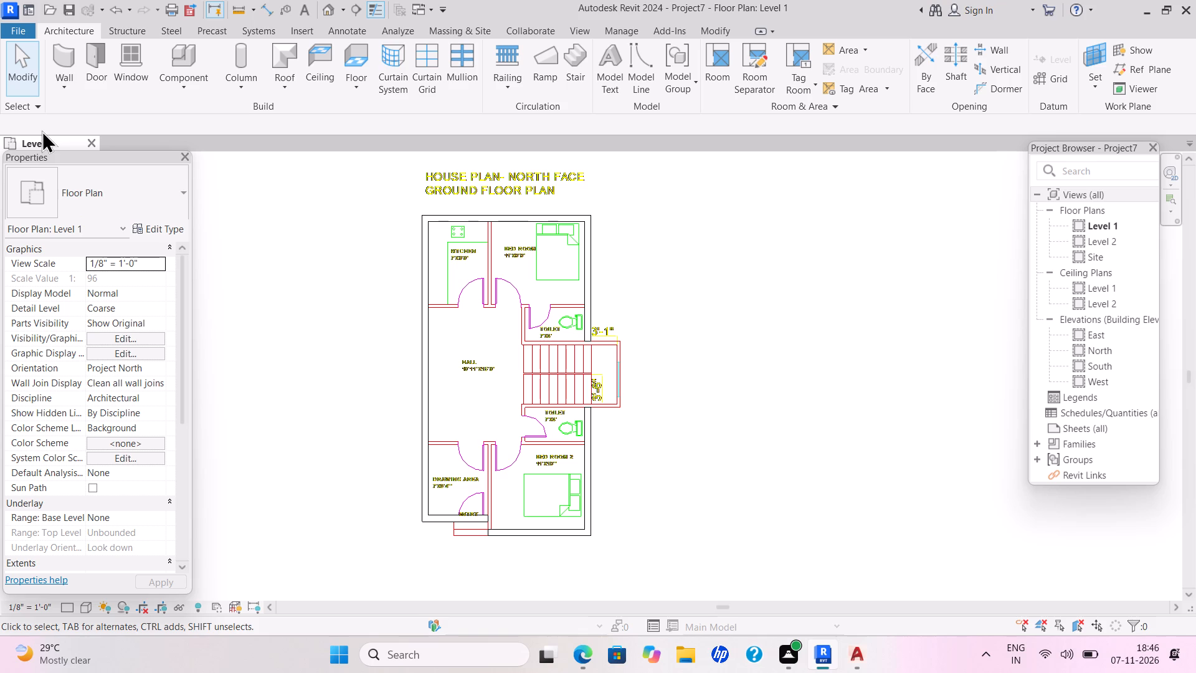
Start a new wall and duplicate the Generic - 12" basic wall type as WALL 4.5".
{"action": "left_click", "coordinate": [59, 95]}
{"action": "left_click", "coordinate": [75, 112]}
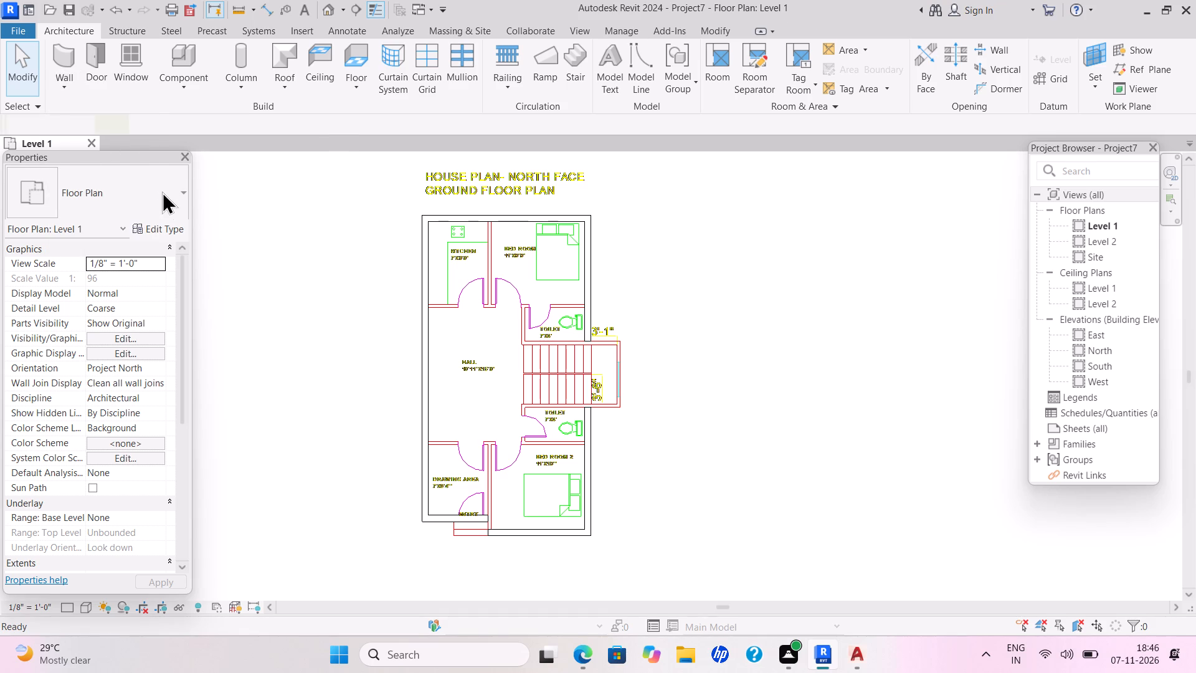
{"action": "left_click", "coordinate": [166, 196]}
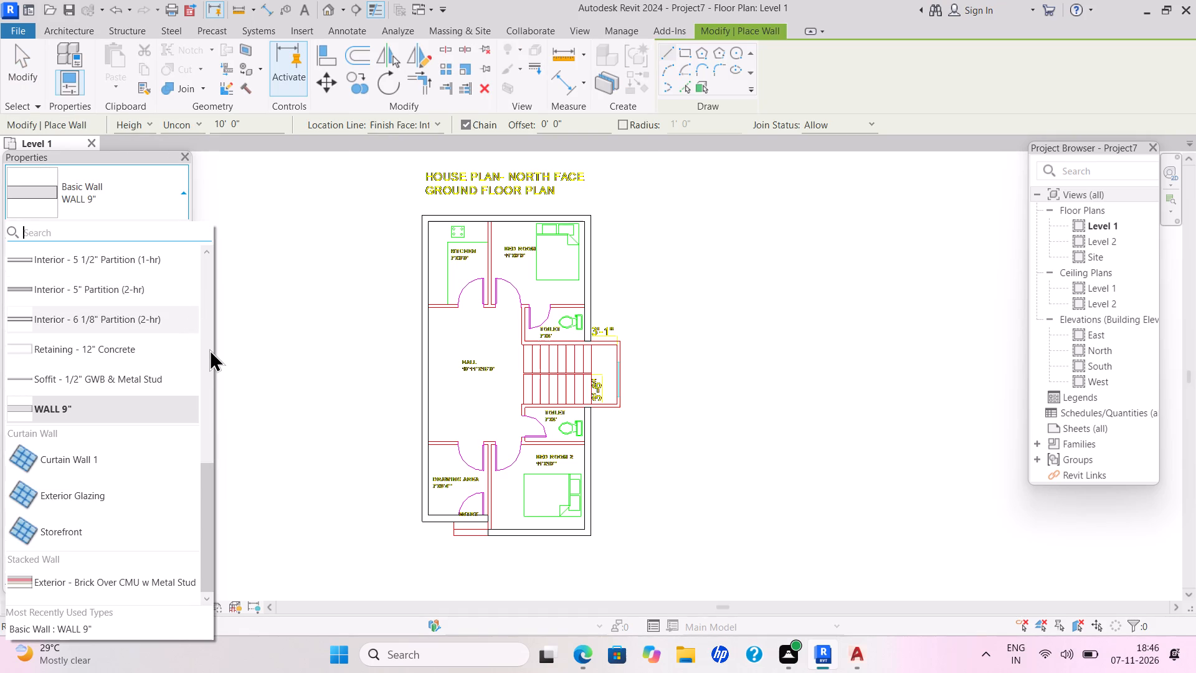
{"action": "scroll", "coordinate": [211, 350], "scroll_direction": "down", "scroll_amount": 3}
{"action": "scroll", "coordinate": [183, 322], "scroll_direction": "up", "scroll_amount": 1}
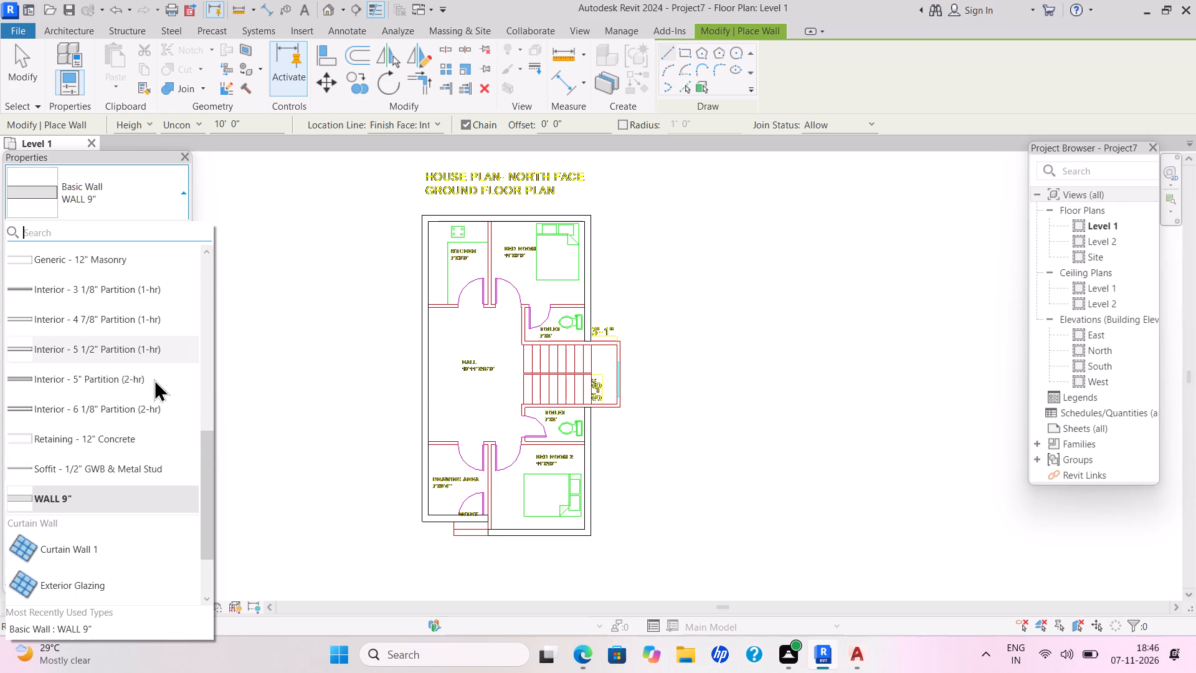
{"action": "scroll", "coordinate": [142, 395], "scroll_direction": "down", "scroll_amount": 1}
{"action": "scroll", "coordinate": [143, 394], "scroll_direction": "up", "scroll_amount": 1}
{"action": "scroll", "coordinate": [143, 393], "scroll_direction": "down", "scroll_amount": 1}
{"action": "scroll", "coordinate": [143, 390], "scroll_direction": "up", "scroll_amount": 1}
{"action": "scroll", "coordinate": [143, 390], "scroll_direction": "down", "scroll_amount": 1}
{"action": "scroll", "coordinate": [143, 385], "scroll_direction": "up", "scroll_amount": 1}
{"action": "scroll", "coordinate": [143, 383], "scroll_direction": "down", "scroll_amount": 1}
{"action": "scroll", "coordinate": [143, 382], "scroll_direction": "up", "scroll_amount": 3}
{"action": "scroll", "coordinate": [143, 382], "scroll_direction": "down", "scroll_amount": 1}
{"action": "left_click", "coordinate": [136, 320]}
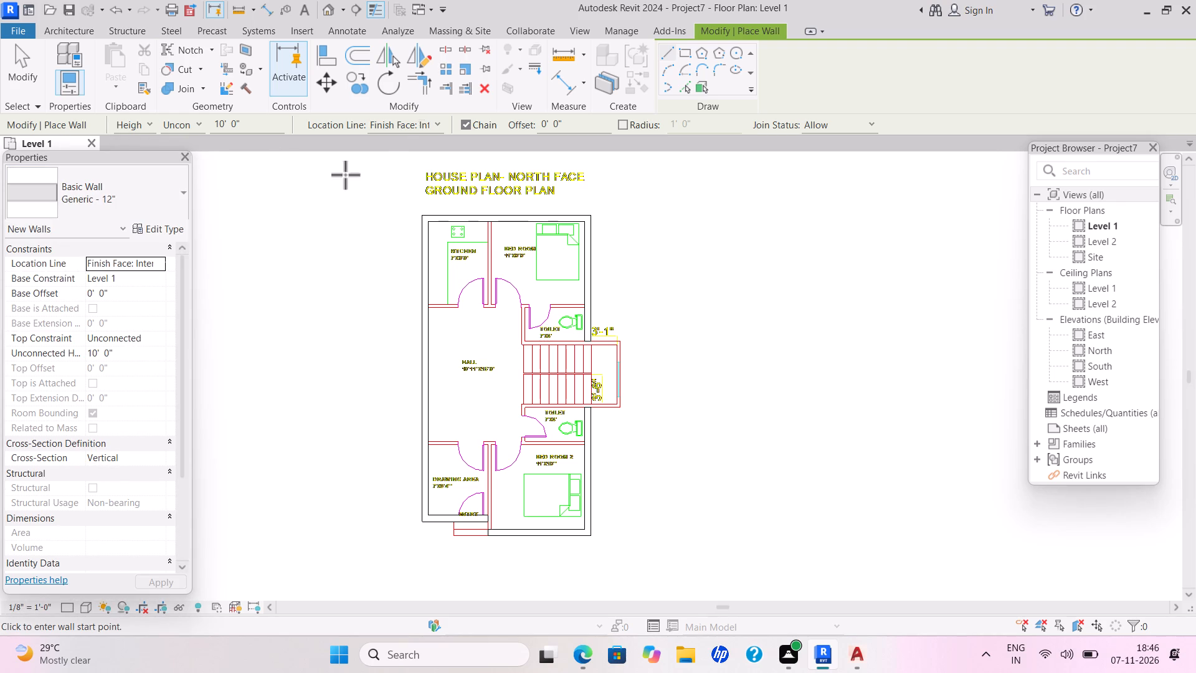
{"action": "left_click", "coordinate": [181, 228]}
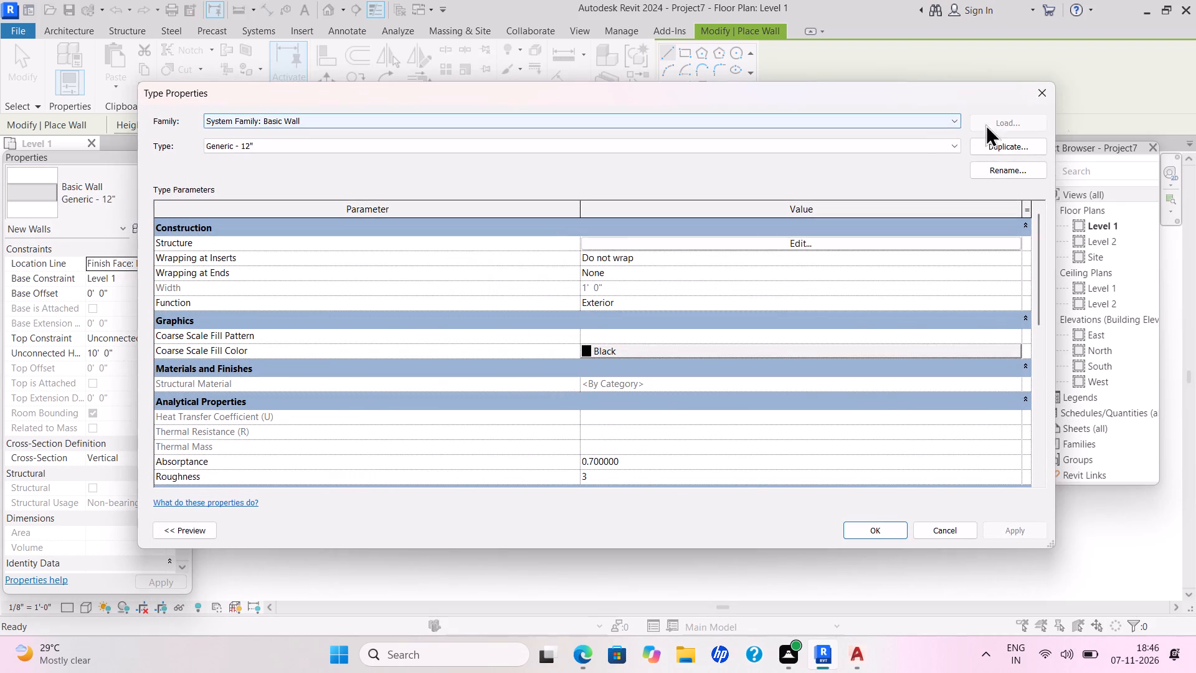
{"action": "left_click", "coordinate": [1040, 146]}
{"action": "key", "text": "BackSpace"}
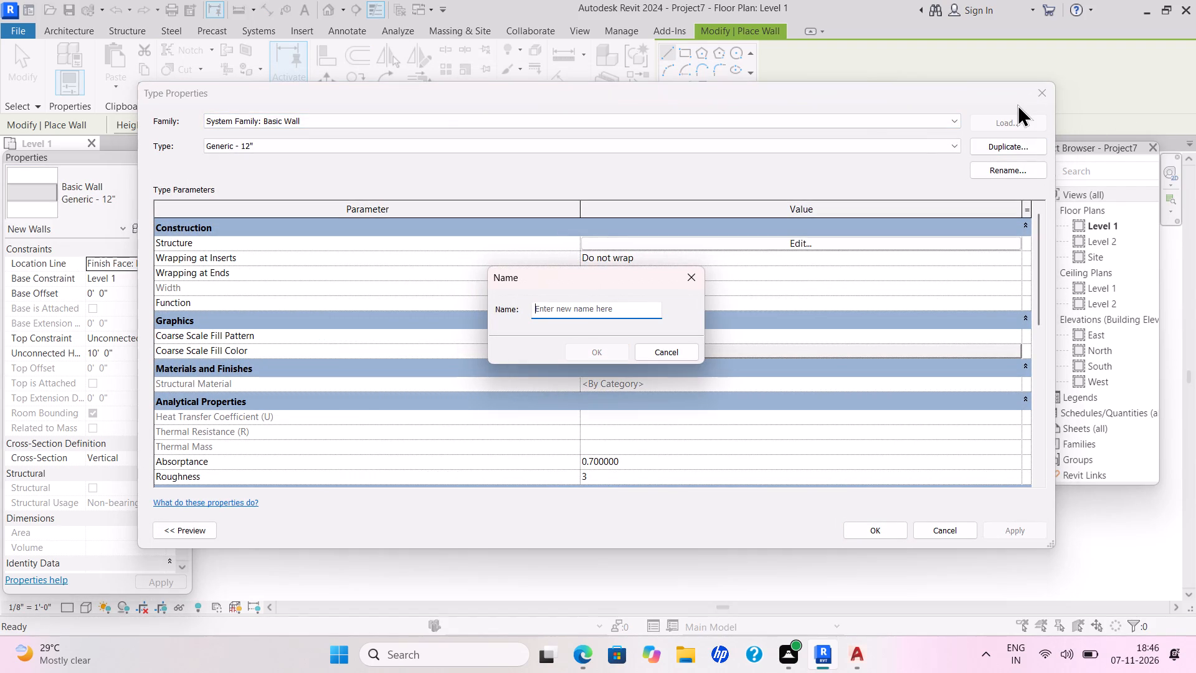
{"action": "type", "text": "WALL 4.5\""}
{"action": "key", "text": "Return"}
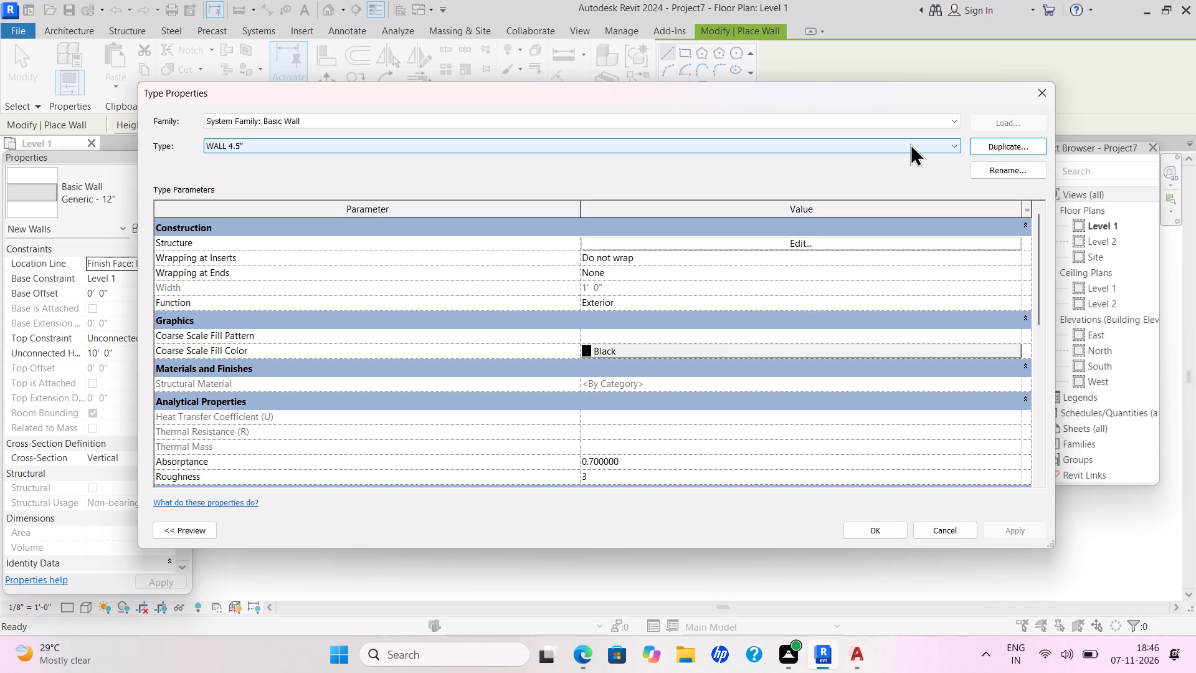
Set the structure layer thickness of the WALL 4.5" type to 4.5".
{"action": "left_click", "coordinate": [801, 242]}
{"action": "left_click_drag", "start_coordinate": [578, 242], "coordinate": [571, 252]}
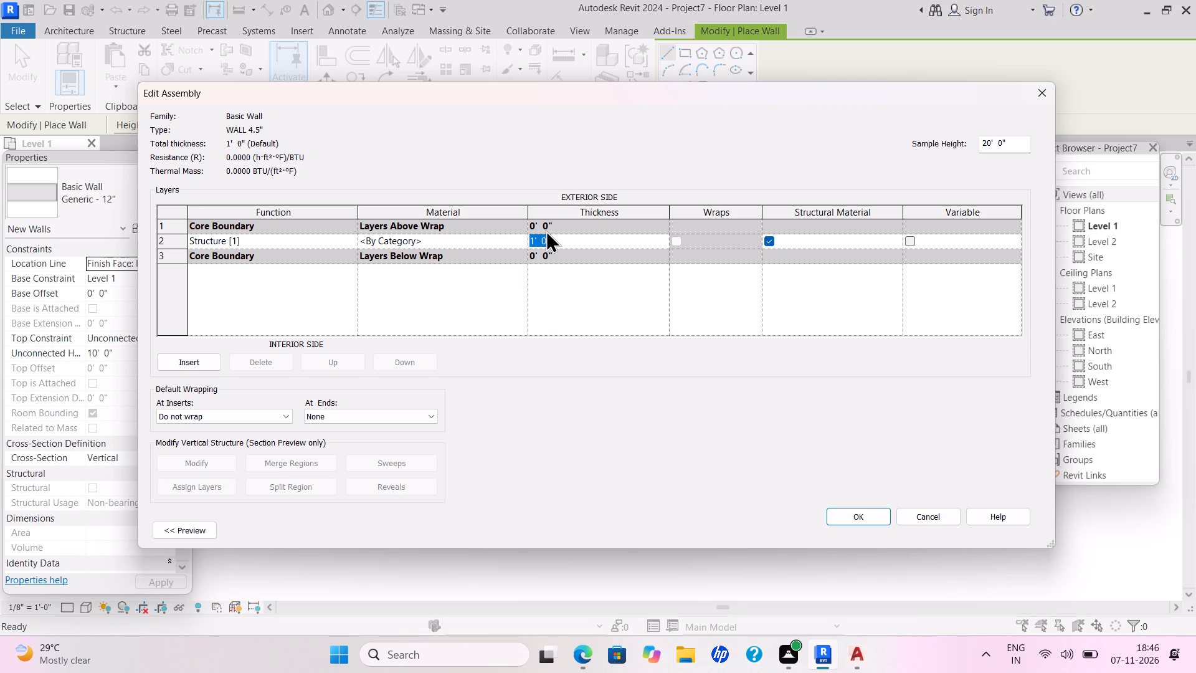
{"action": "key", "text": "BackSpace"}
{"action": "type", "text": "4.5\""}
{"action": "key", "text": "Return"}
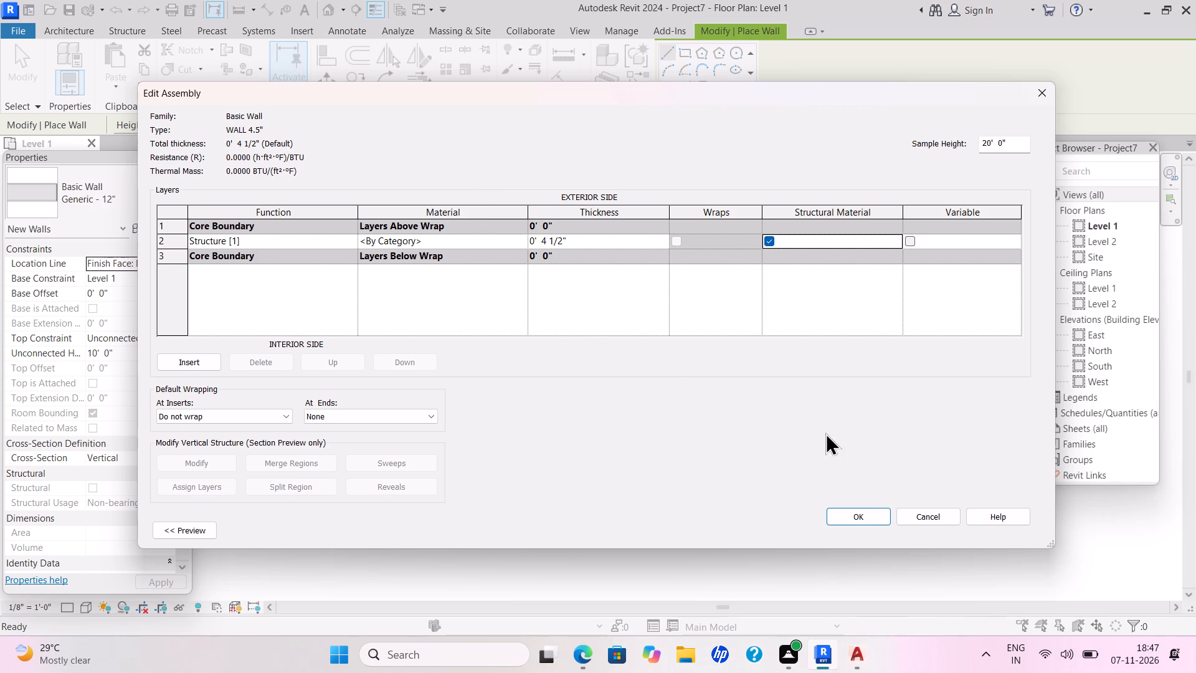
{"action": "left_click", "coordinate": [866, 520]}
{"action": "left_click", "coordinate": [1019, 532]}
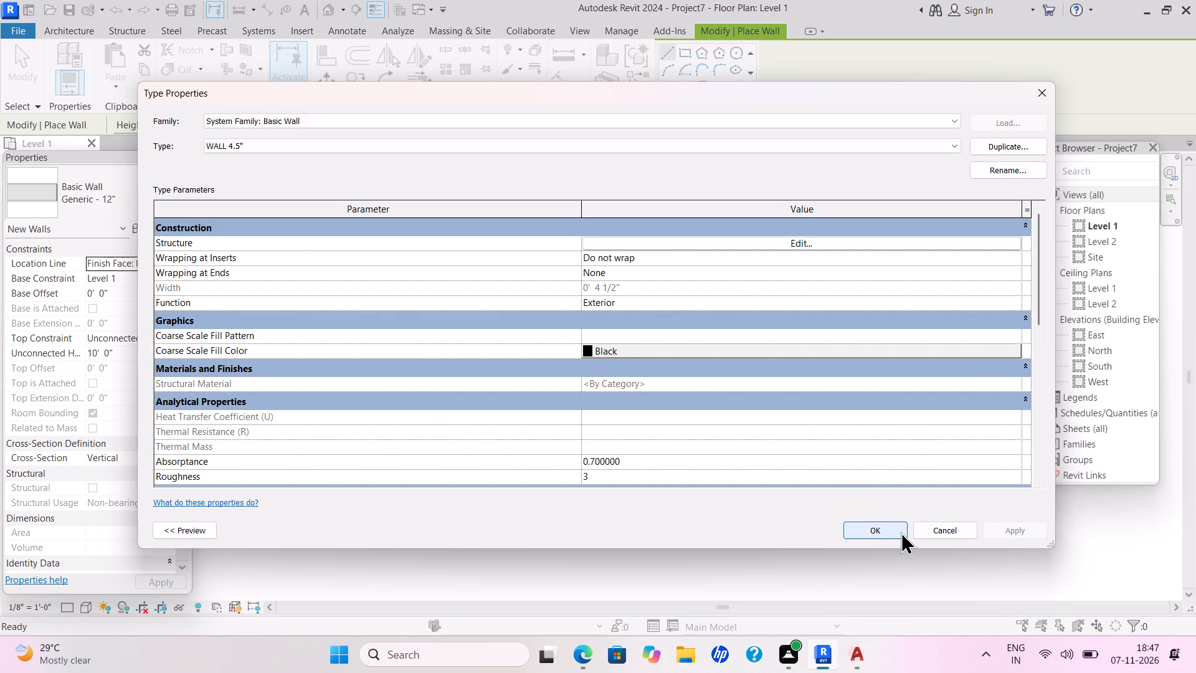
{"action": "left_click", "coordinate": [875, 525]}
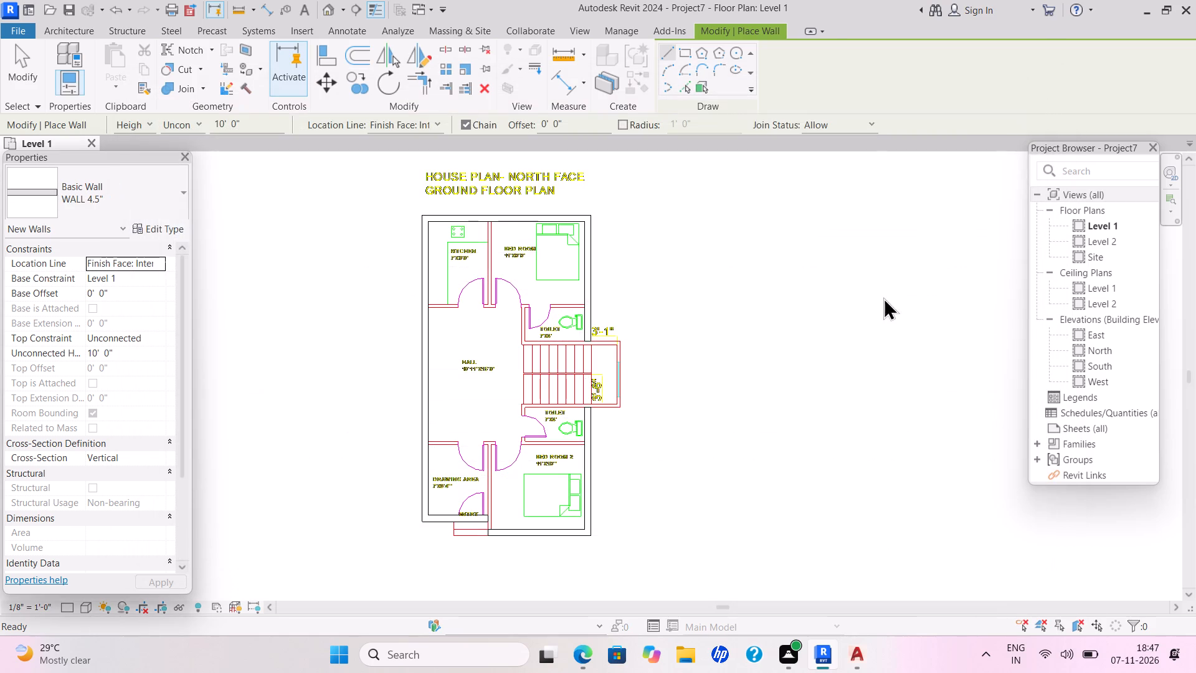
Draw the 4.5" partition between the kitchen and the adjoining bedroom, from the top outer wall to the hall, flipped onto the CAD lines.
{"action": "scroll", "coordinate": [153, 264], "scroll_direction": "up", "scroll_amount": 1}
{"action": "scroll", "coordinate": [153, 264], "scroll_direction": "down", "scroll_amount": 2}
{"action": "scroll", "coordinate": [153, 264], "scroll_direction": "up", "scroll_amount": 1}
{"action": "scroll", "coordinate": [153, 264], "scroll_direction": "down", "scroll_amount": 2}
{"action": "scroll", "coordinate": [153, 264], "scroll_direction": "up", "scroll_amount": 1}
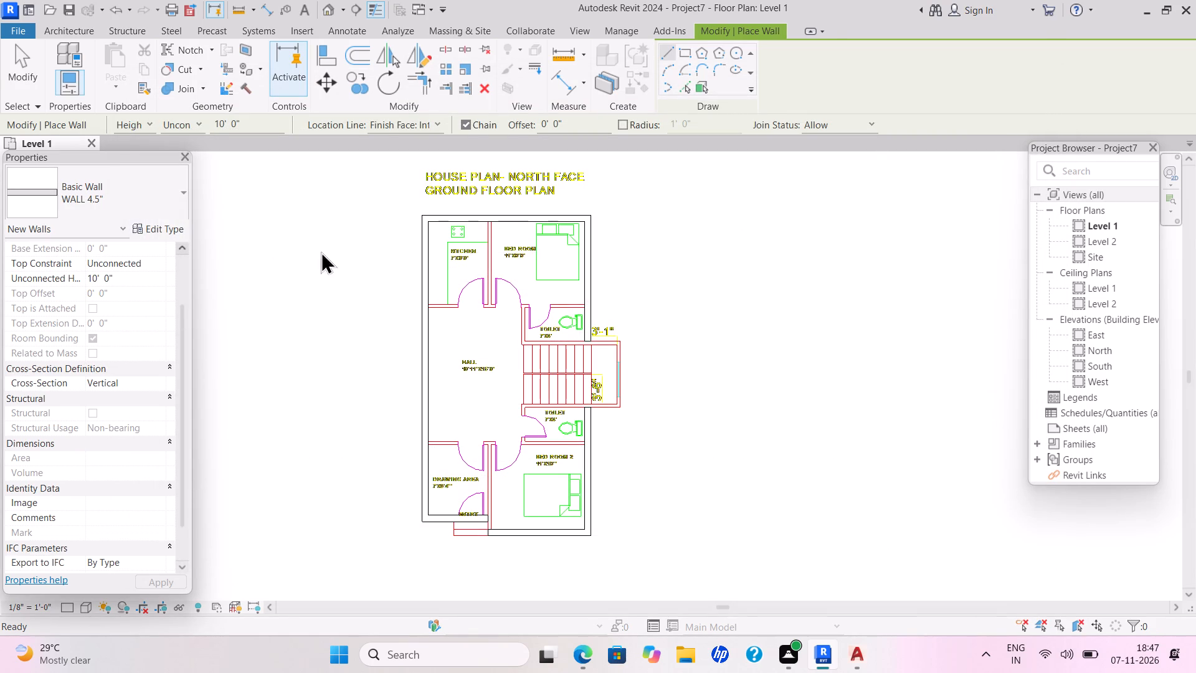
{"action": "scroll", "coordinate": [488, 267], "scroll_direction": "up", "scroll_amount": 3}
{"action": "middle_click", "coordinate": [488, 267]}
{"action": "scroll", "coordinate": [488, 267], "scroll_direction": "down", "scroll_amount": 2}
{"action": "scroll", "coordinate": [488, 267], "scroll_direction": "up", "scroll_amount": 1}
{"action": "scroll", "coordinate": [488, 267], "scroll_direction": "down", "scroll_amount": 1}
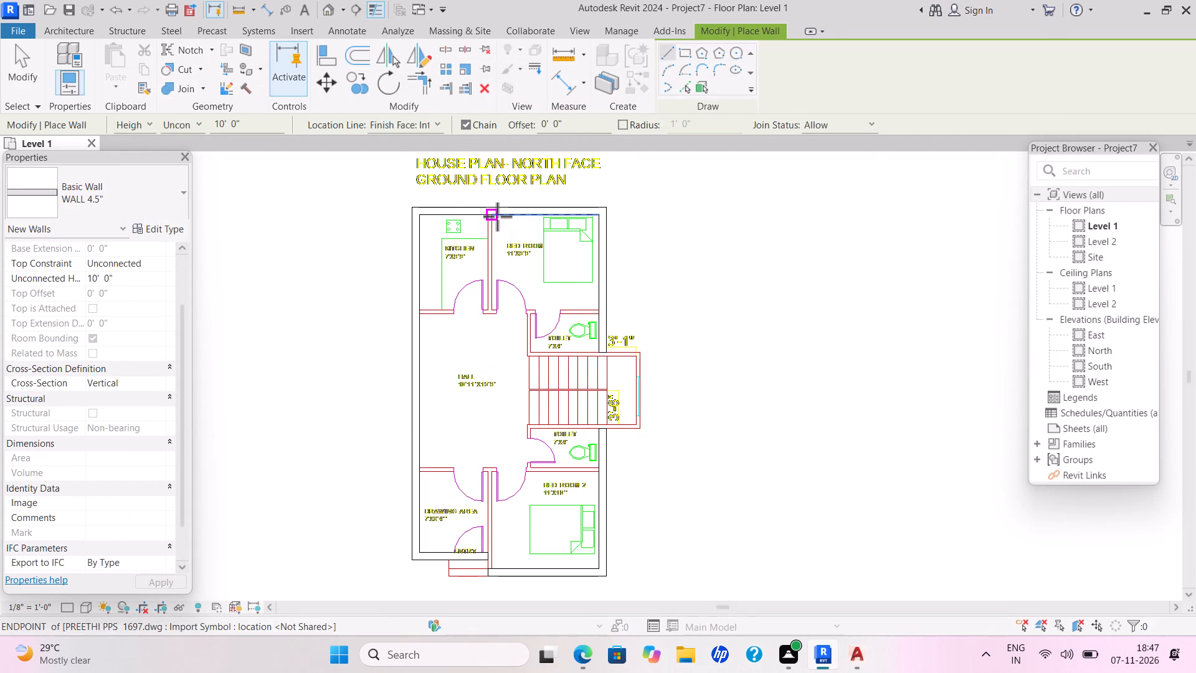
{"action": "left_click_drag", "start_coordinate": [497, 216], "coordinate": [497, 224]}
{"action": "key", "text": "space"}
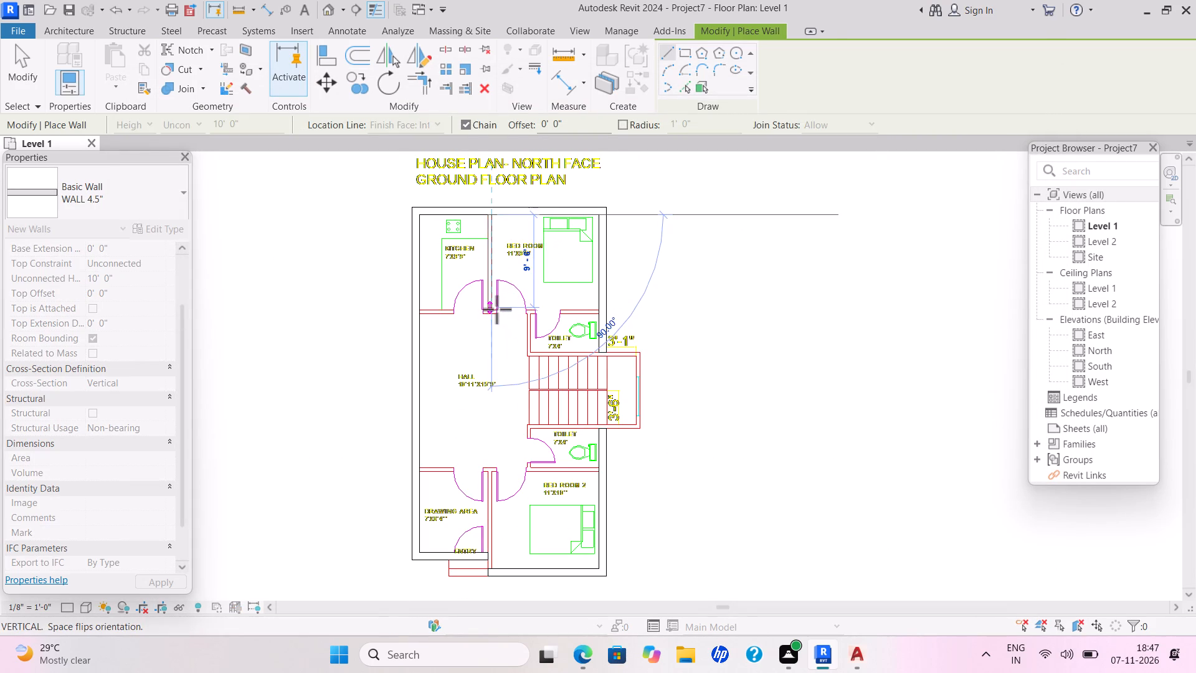
{"action": "left_click", "coordinate": [496, 309]}
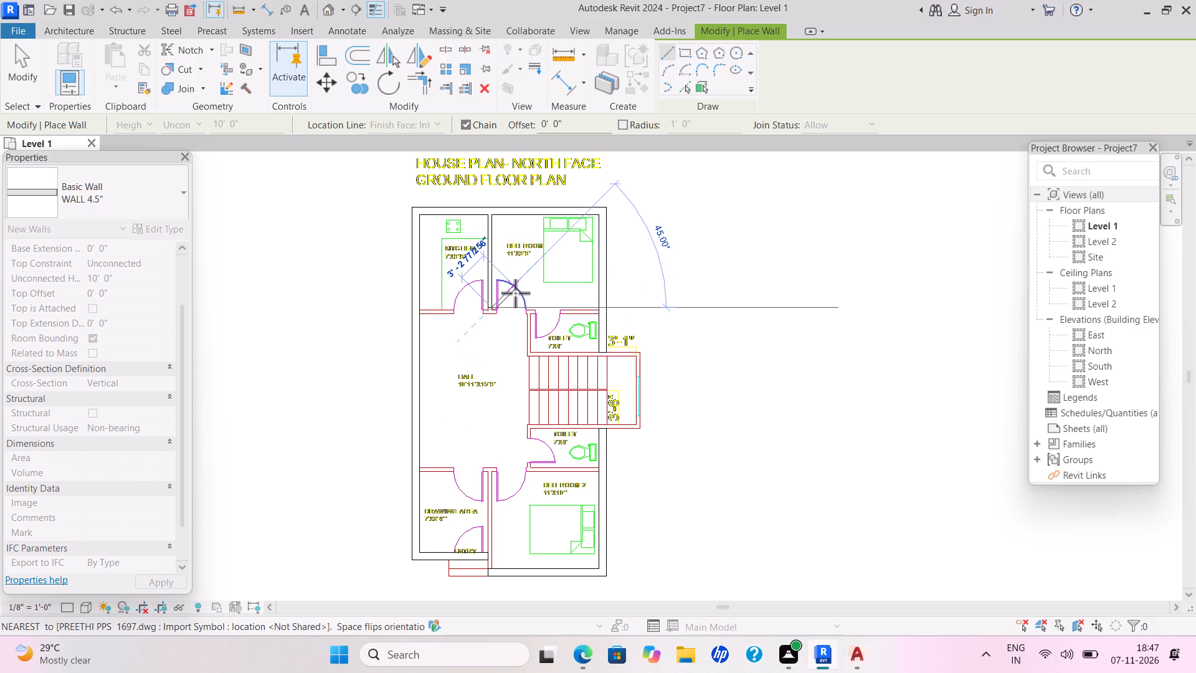
{"action": "key", "text": "Escape"}
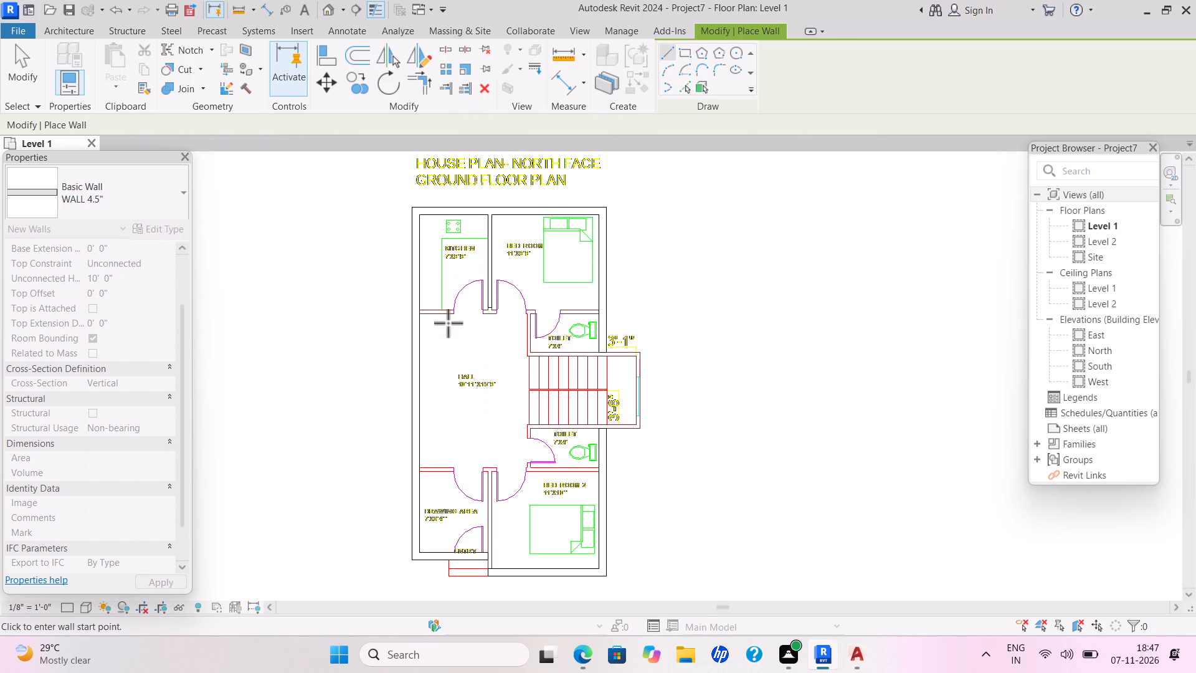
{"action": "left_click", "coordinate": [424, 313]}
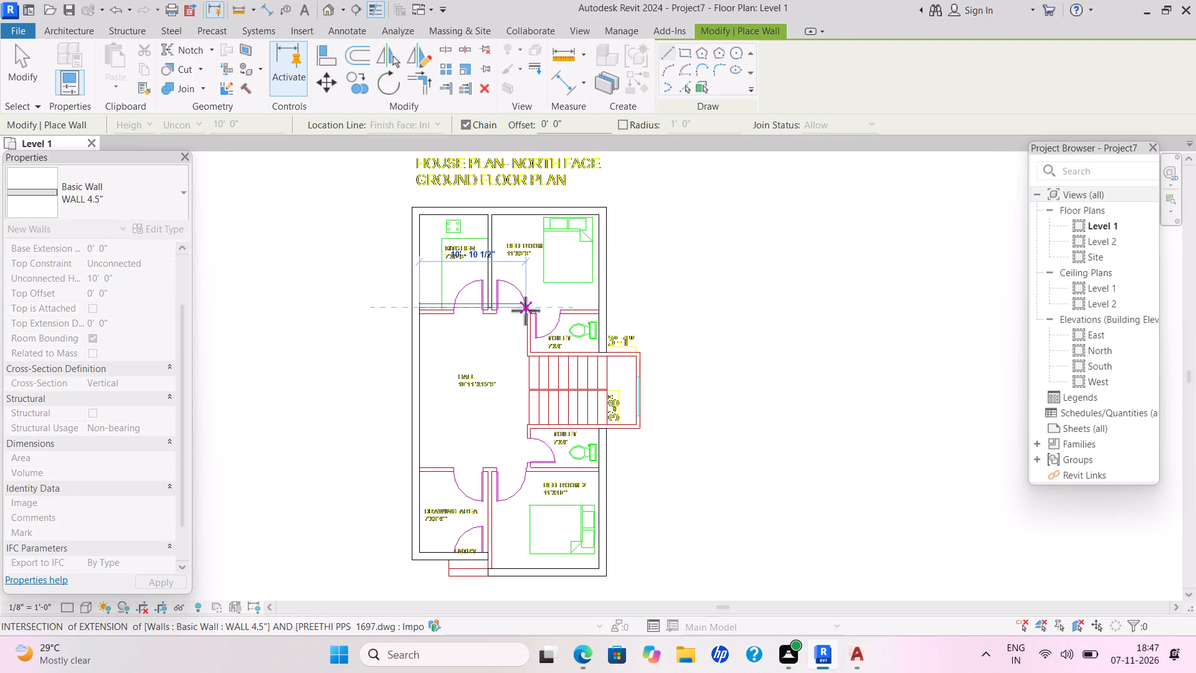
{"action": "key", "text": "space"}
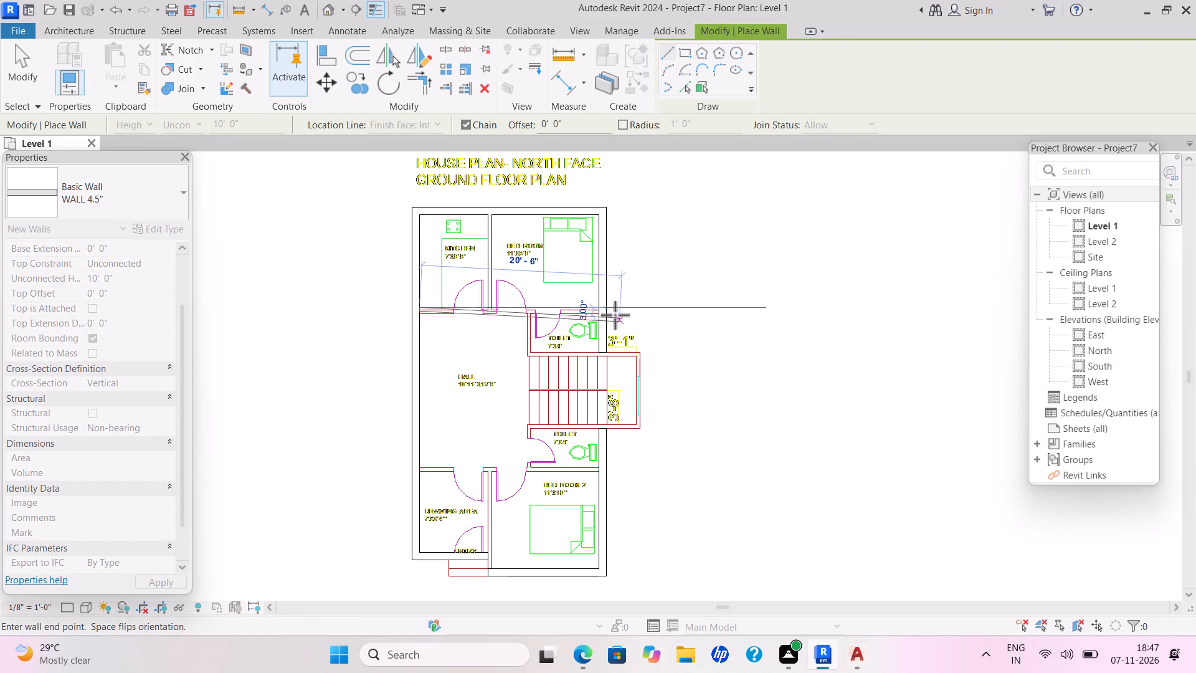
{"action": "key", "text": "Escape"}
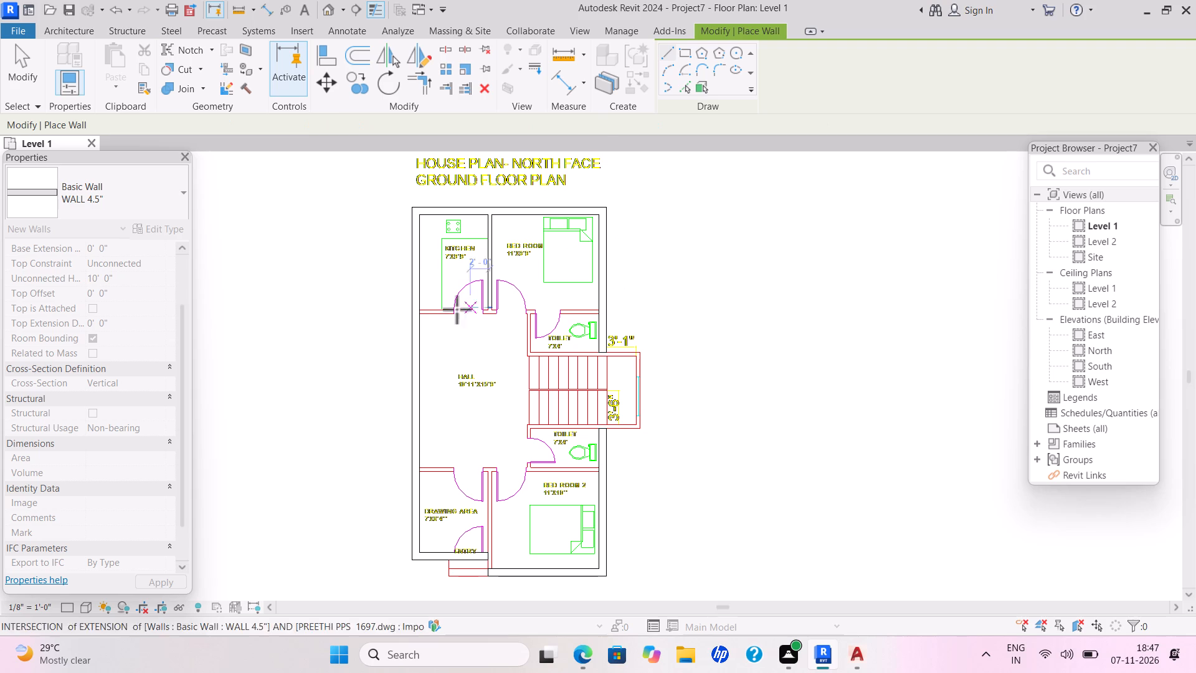
Draw the 4.5" partition between the hall and the kitchen and bedroom, running across to the stair-side outer wall.
{"action": "left_click", "coordinate": [419, 317]}
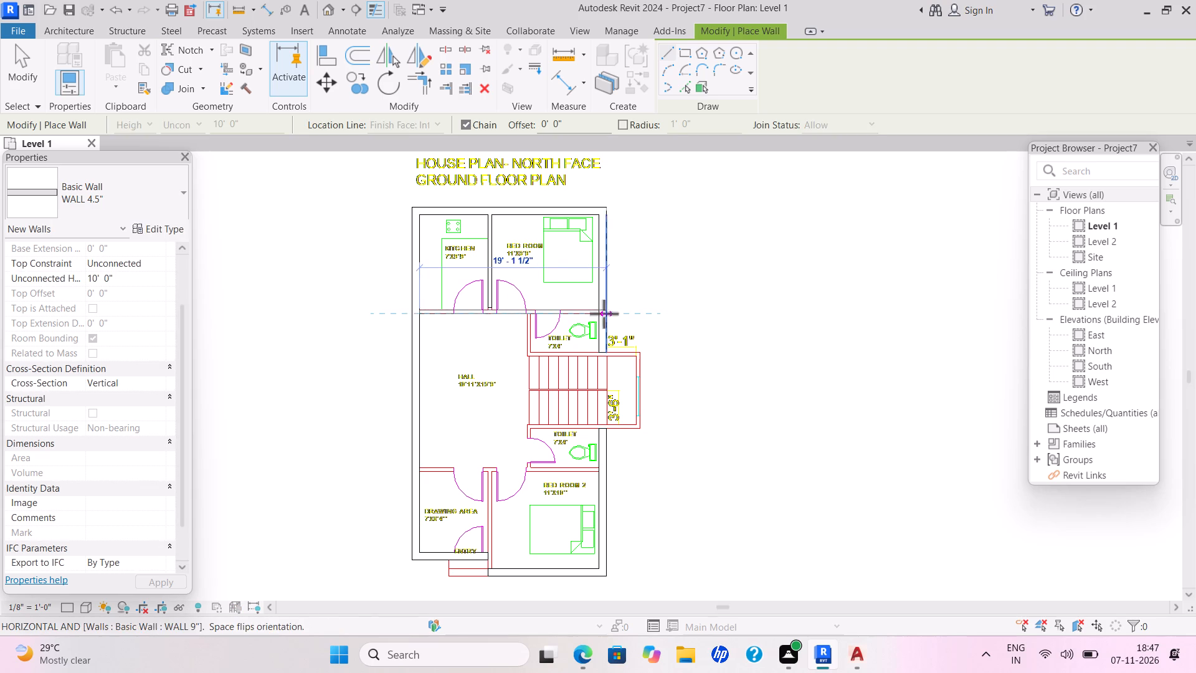
{"action": "left_click", "coordinate": [602, 313]}
{"action": "key", "text": "Escape"}
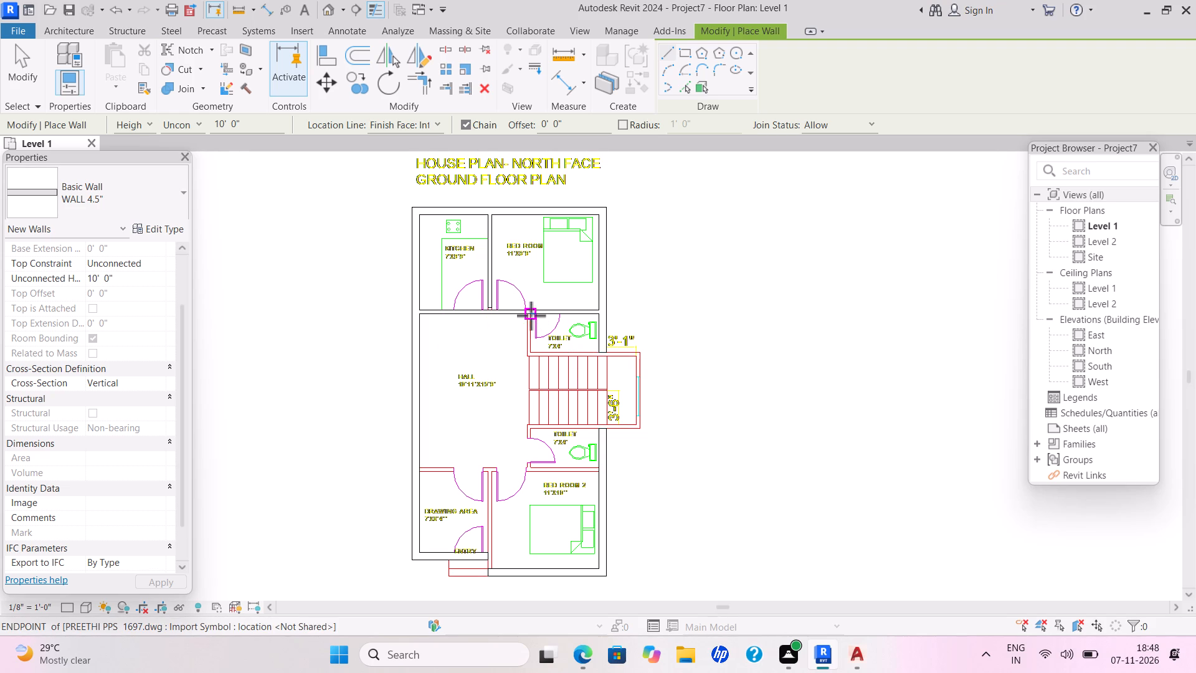
Trace chained 4.5" walls along the upper toilet's hall side, around the staircase projection, and down the lower toilet's hall side.
{"action": "left_click_drag", "start_coordinate": [531, 315], "coordinate": [529, 322]}
{"action": "key", "text": "space"}
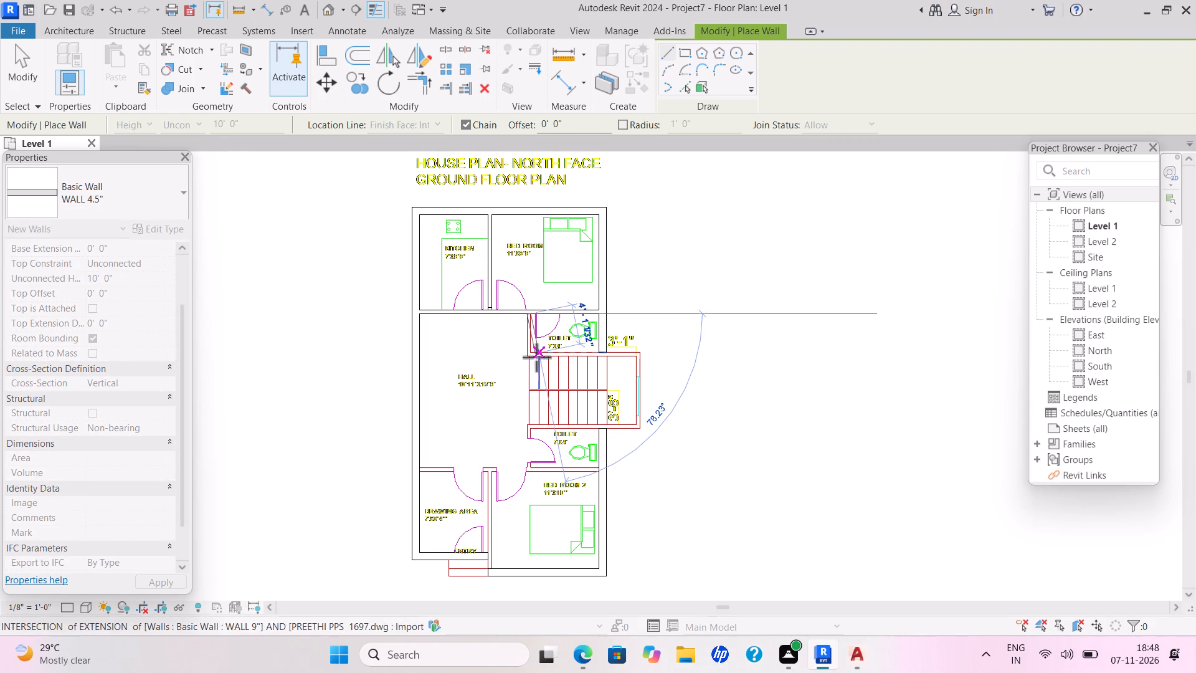
{"action": "left_click", "coordinate": [526, 358]}
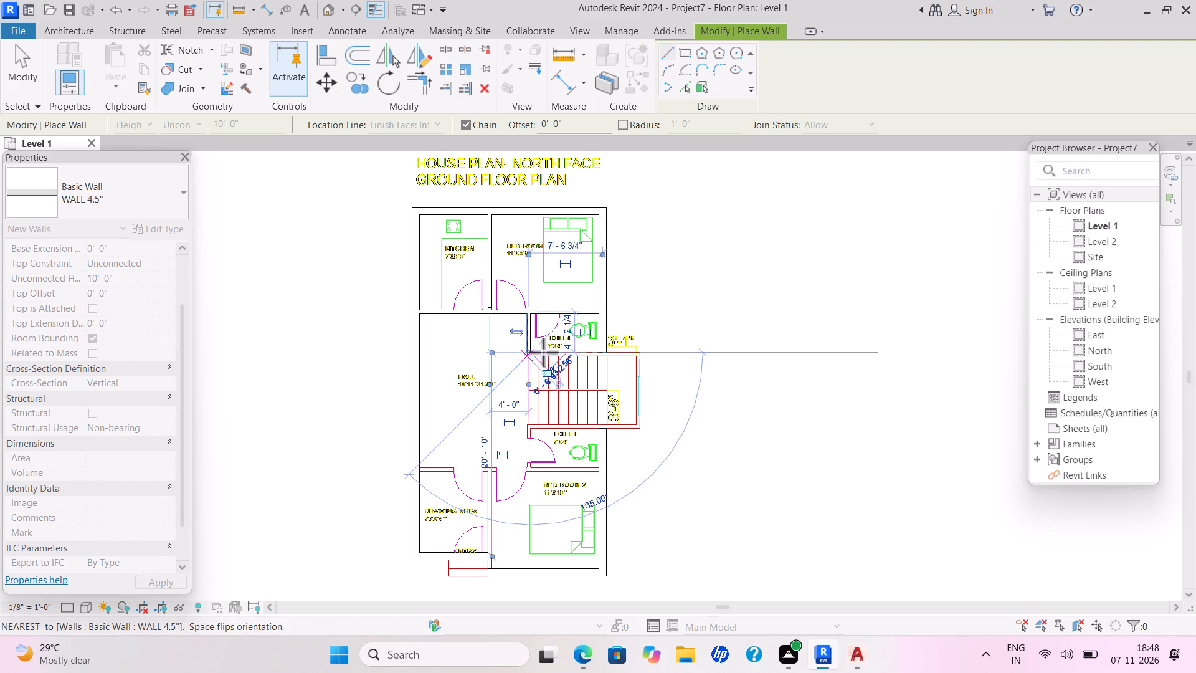
{"action": "left_click", "coordinate": [641, 355]}
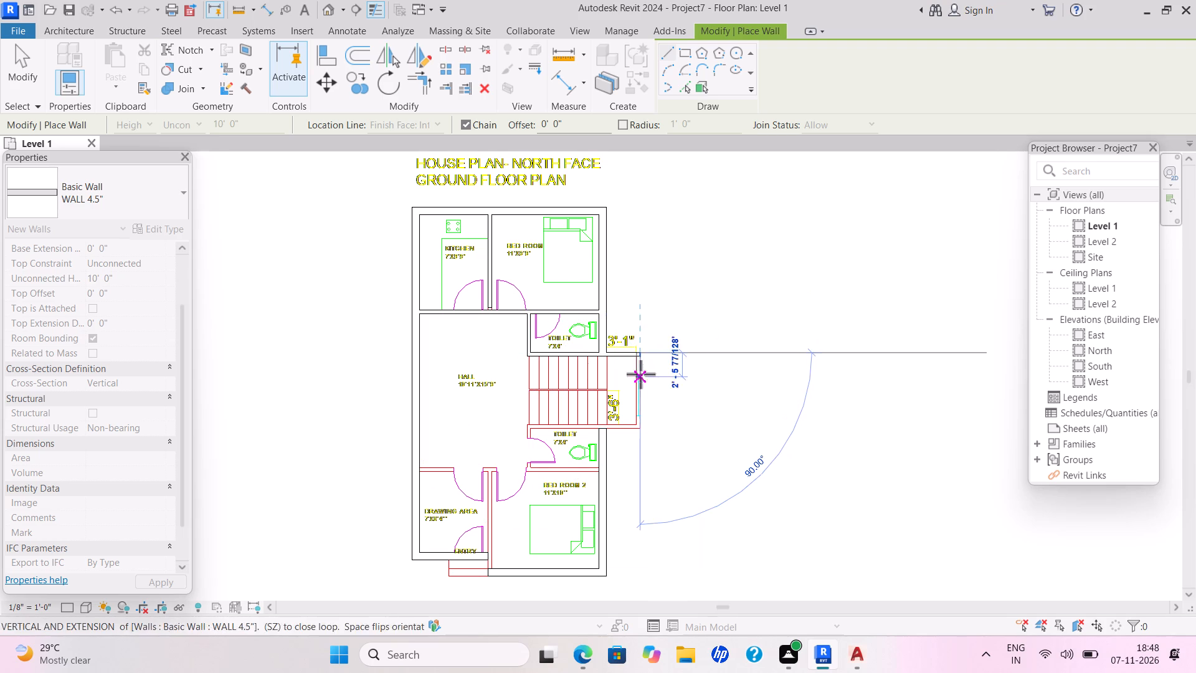
{"action": "left_click", "coordinate": [642, 429]}
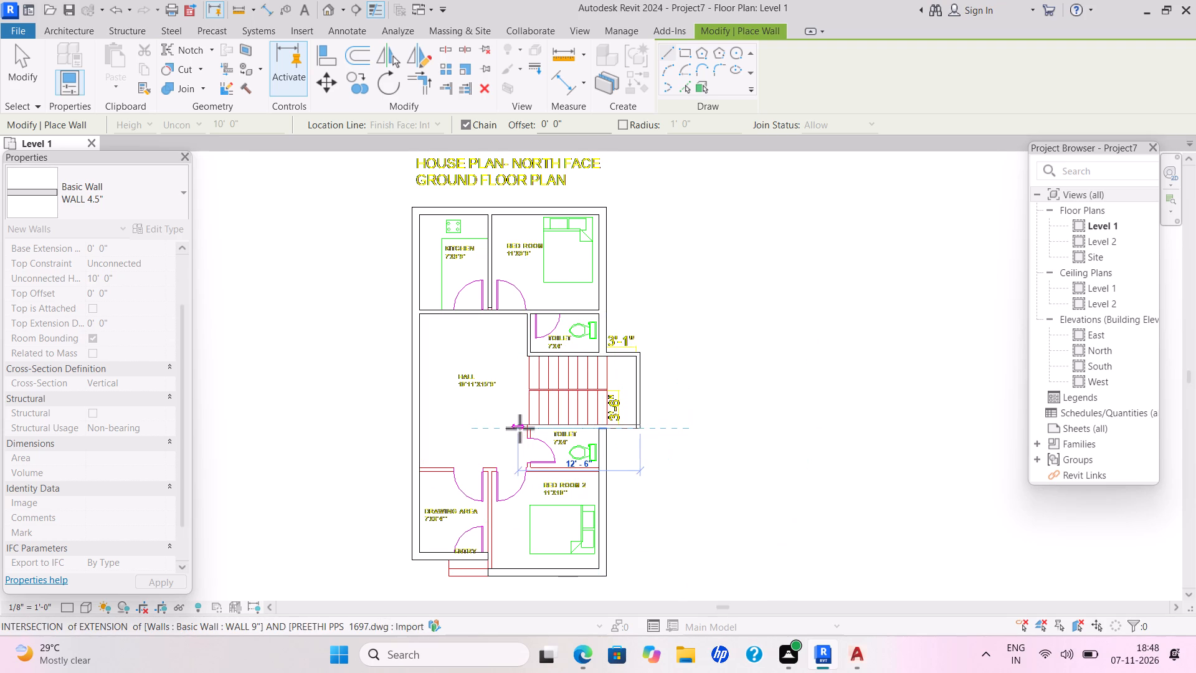
{"action": "left_click", "coordinate": [524, 426]}
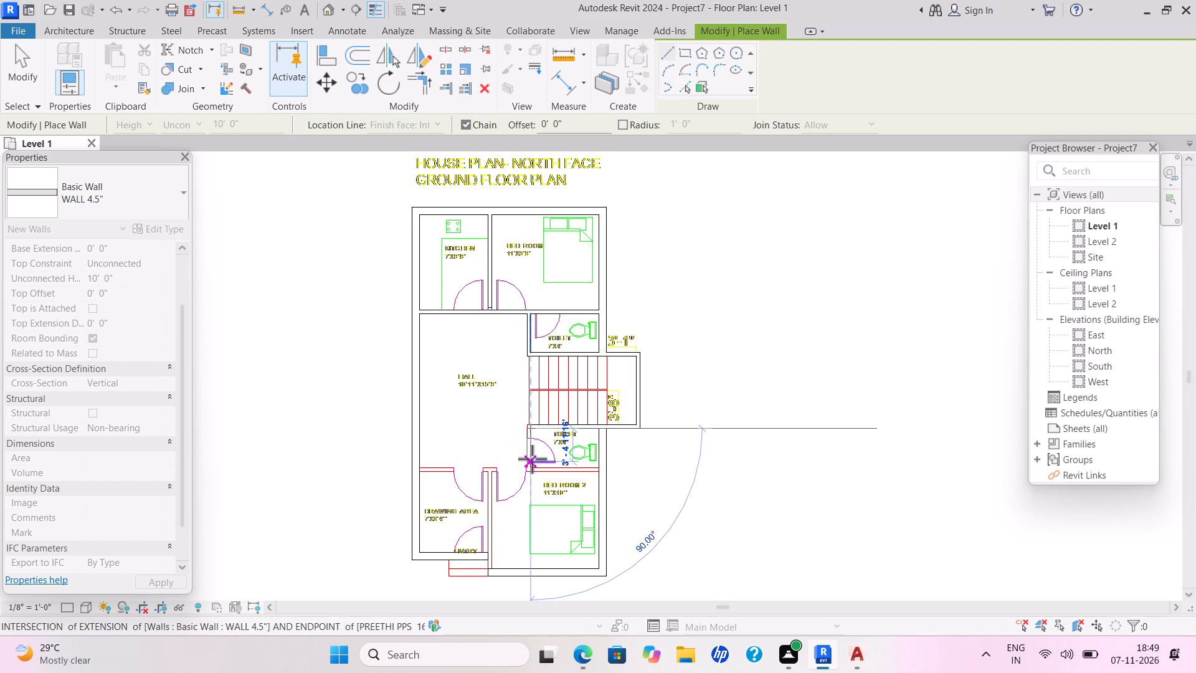
{"action": "left_click", "coordinate": [530, 469]}
{"action": "key", "text": "Escape"}
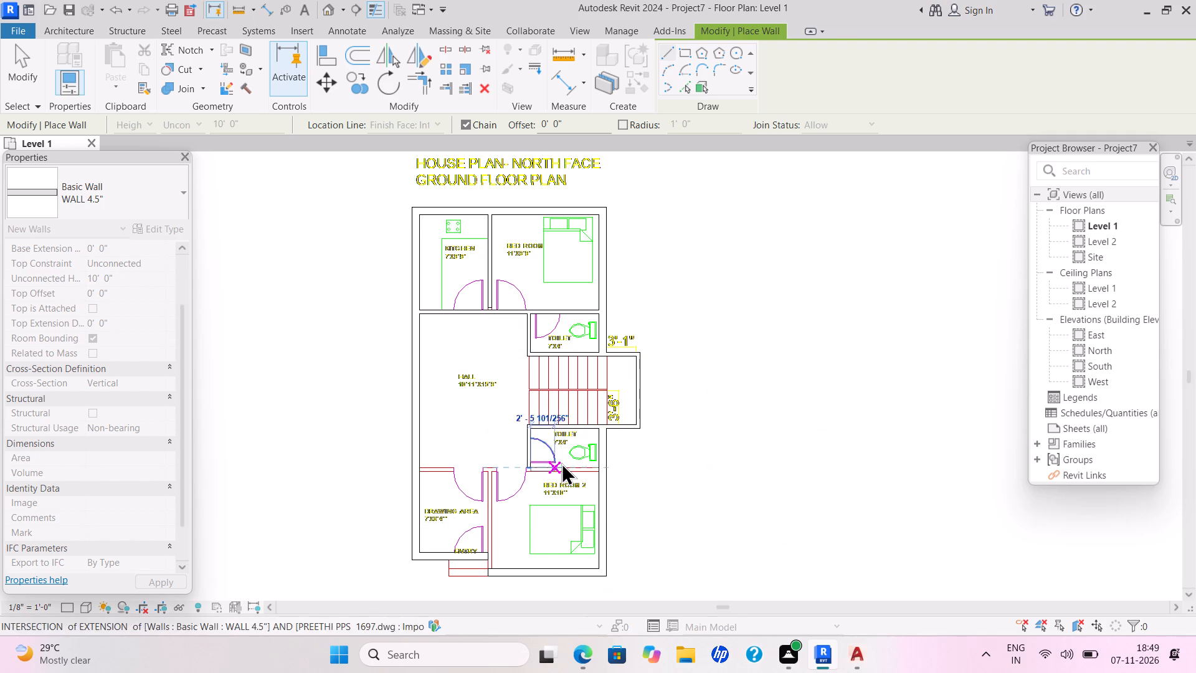
Draw the 4.5" partition from the stair-side outer wall above Bed Room 2 across to the drawing area's outer wall, flipped onto the CAD lines.
{"action": "left_click", "coordinate": [591, 477]}
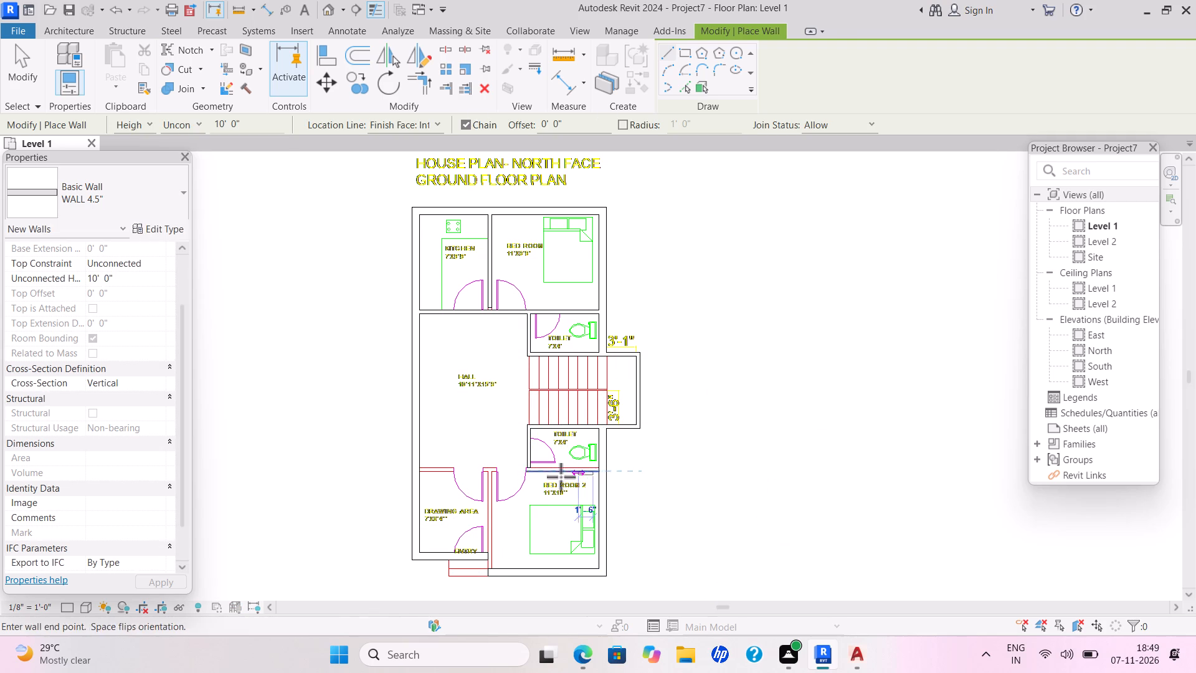
{"action": "key", "text": "Escape"}
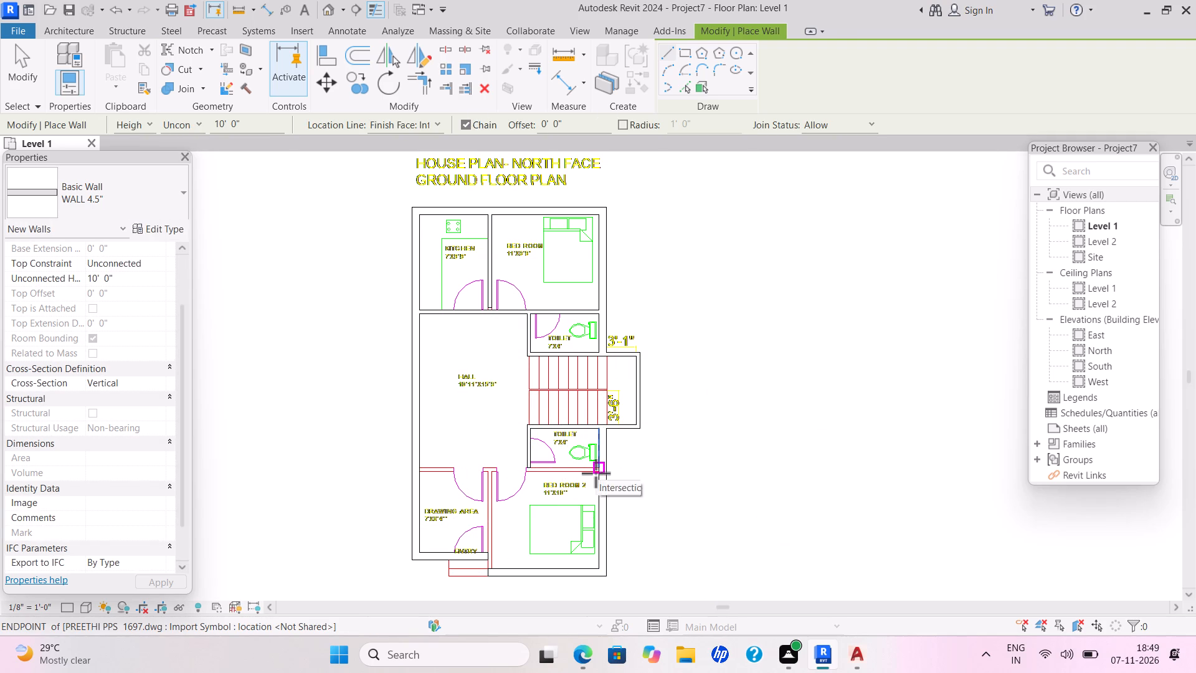
{"action": "left_click", "coordinate": [594, 476]}
{"action": "key", "text": "space"}
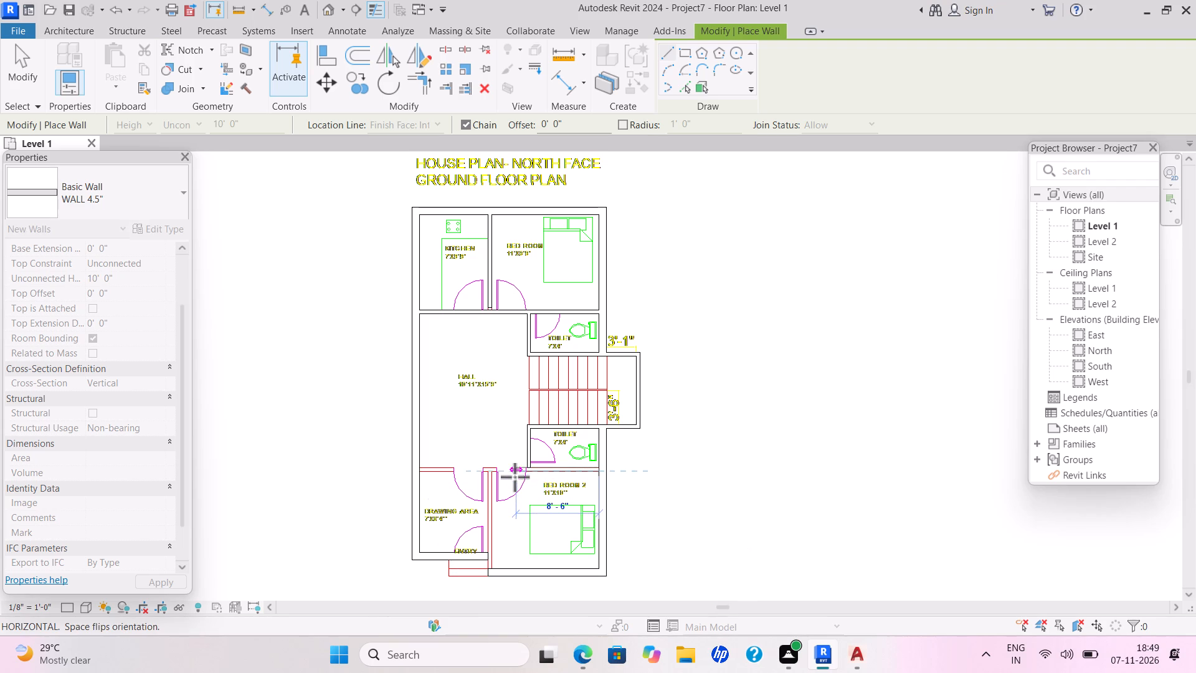
{"action": "left_click", "coordinate": [415, 473]}
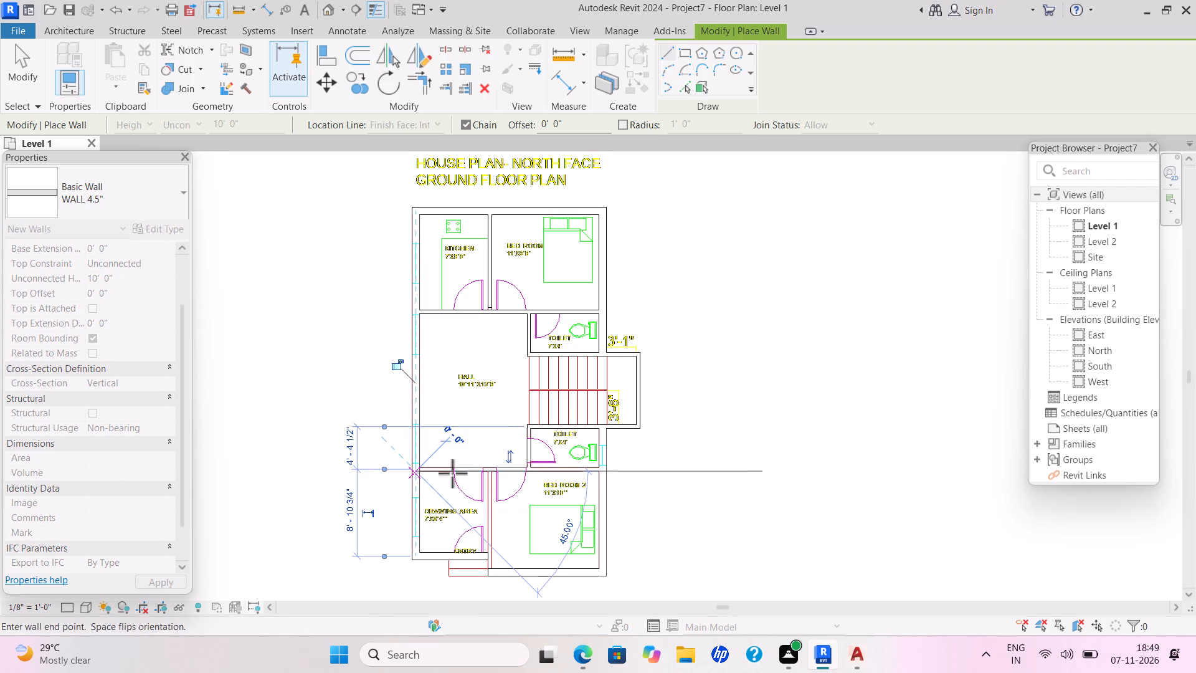
{"action": "key", "text": "Escape"}
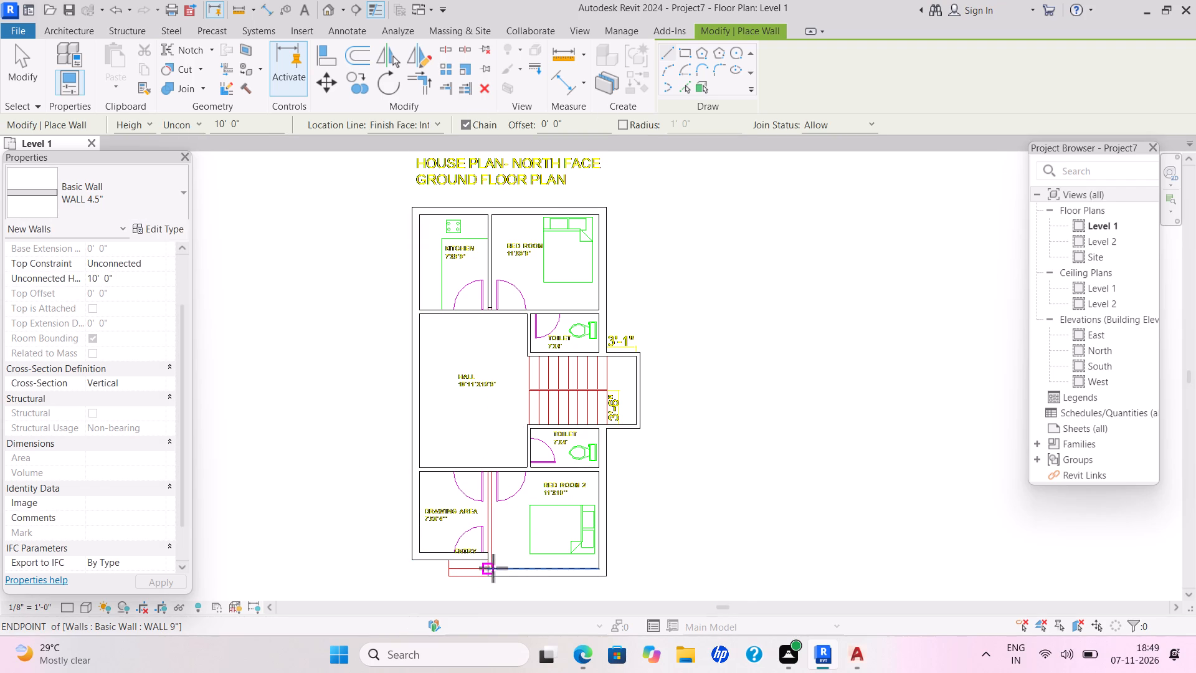
Draw the 4.5" partition between the drawing area and Bed Room 2, from the bottom outer wall up to the hall partition.
{"action": "left_click", "coordinate": [493, 568]}
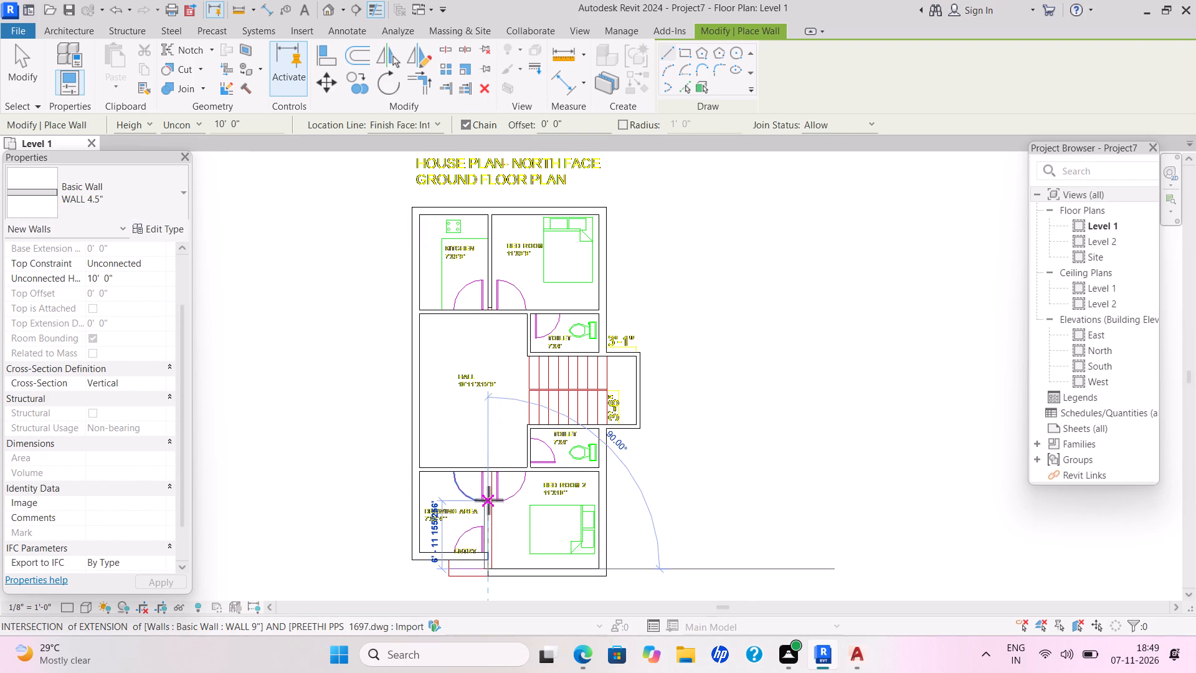
{"action": "key", "text": "space"}
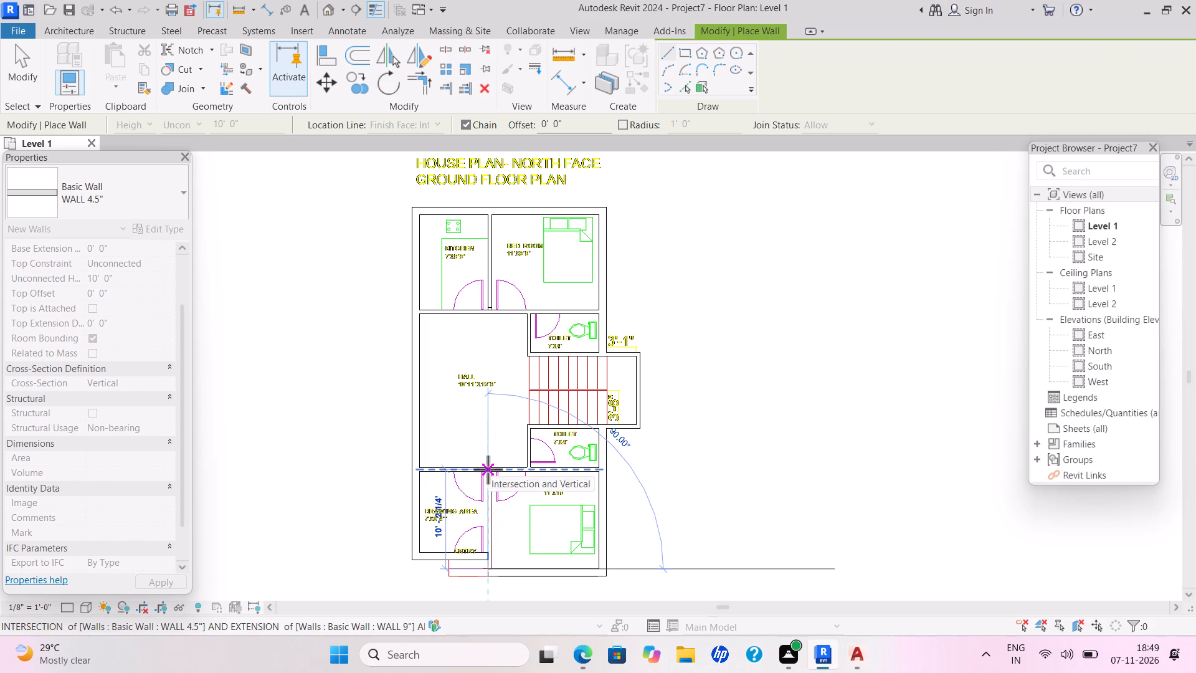
{"action": "left_click", "coordinate": [488, 469]}
{"action": "key", "text": "Escape"}
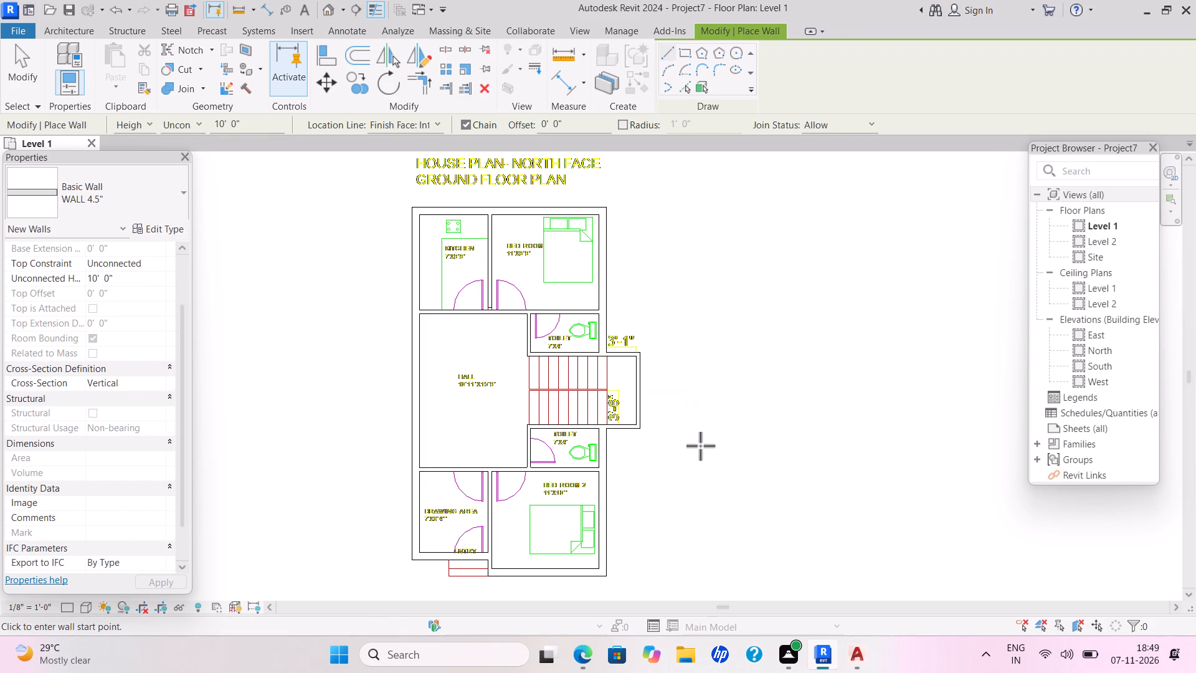
Start a sketched stair run and draw its outer boundary about 8' along the upper toilet wall, 7' down, and back along the lower toilet wall.
{"action": "left_click", "coordinate": [72, 30]}
{"action": "left_click", "coordinate": [574, 82]}
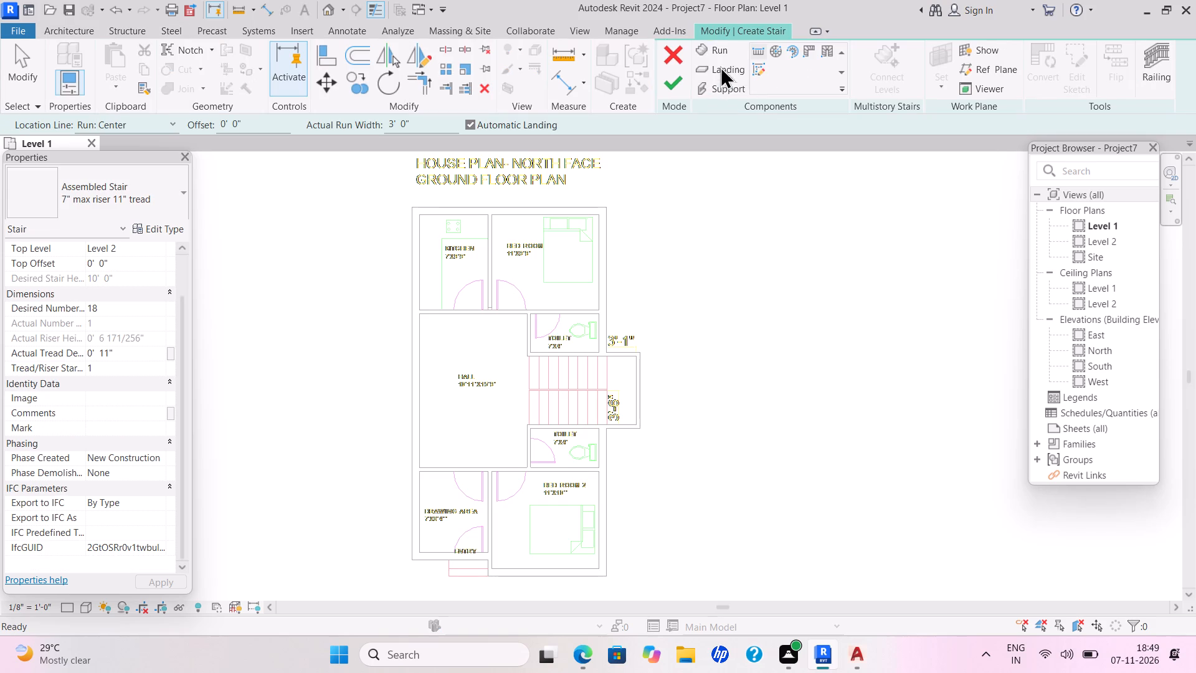
{"action": "left_click", "coordinate": [754, 67]}
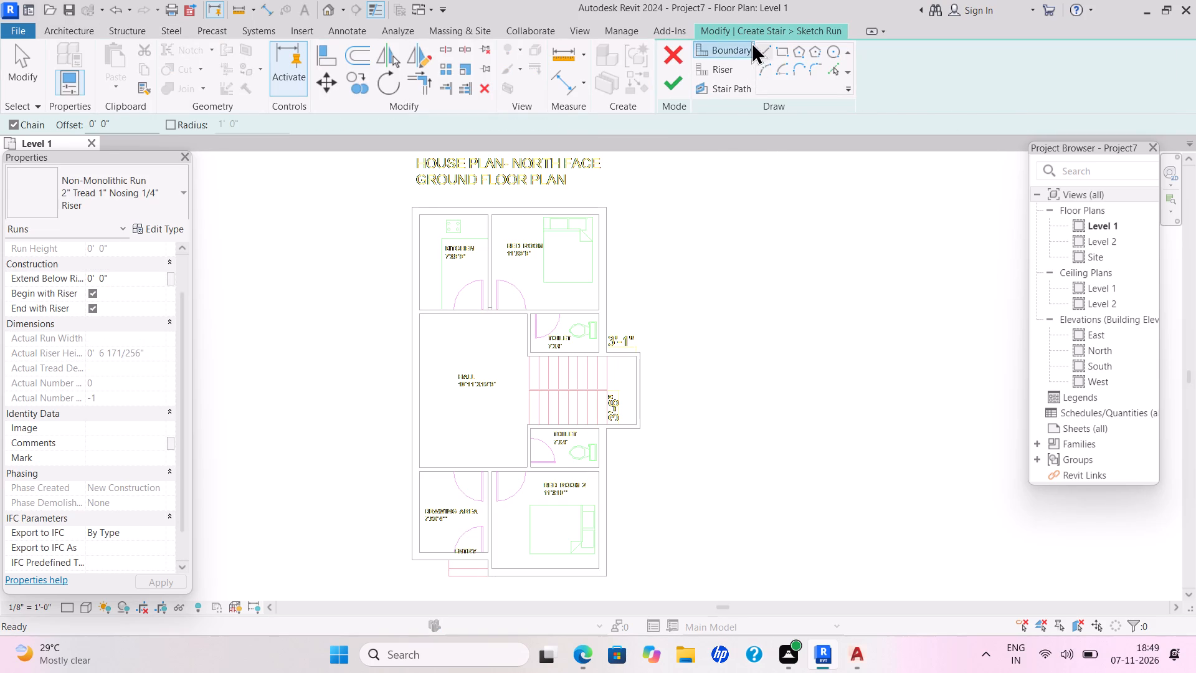
{"action": "double_click", "coordinate": [762, 50]}
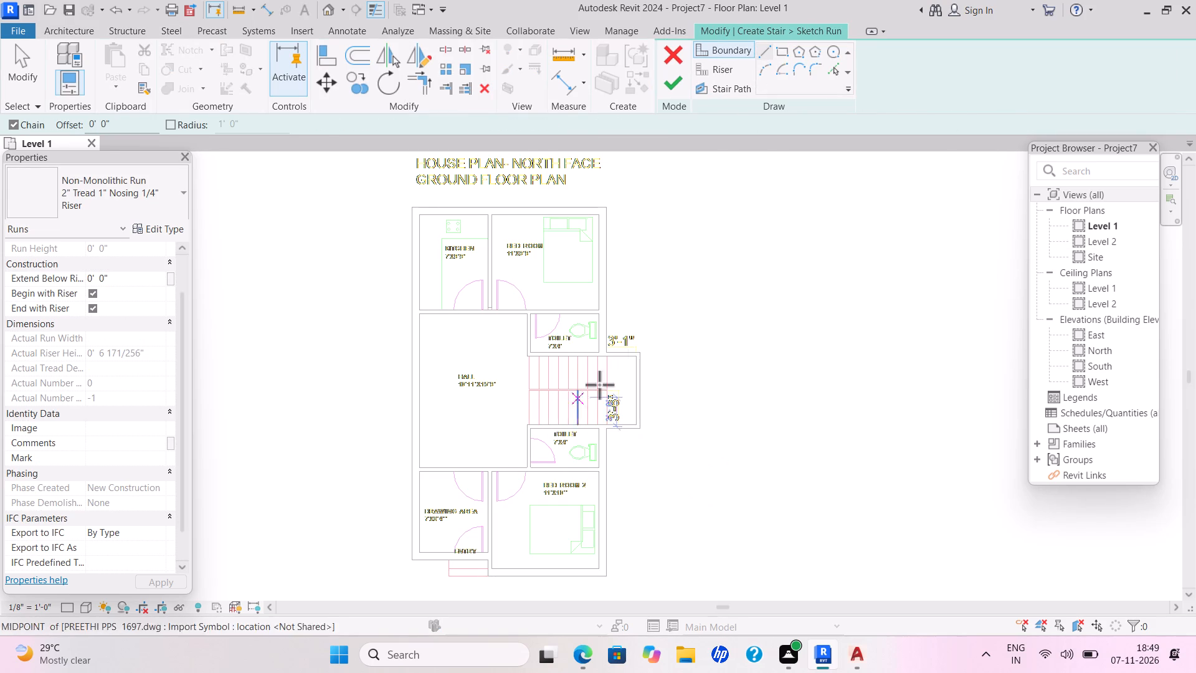
{"action": "scroll", "coordinate": [617, 369], "scroll_direction": "up", "scroll_amount": 4}
{"action": "scroll", "coordinate": [627, 355], "scroll_direction": "down", "scroll_amount": 1}
{"action": "scroll", "coordinate": [667, 310], "scroll_direction": "down", "scroll_amount": 2}
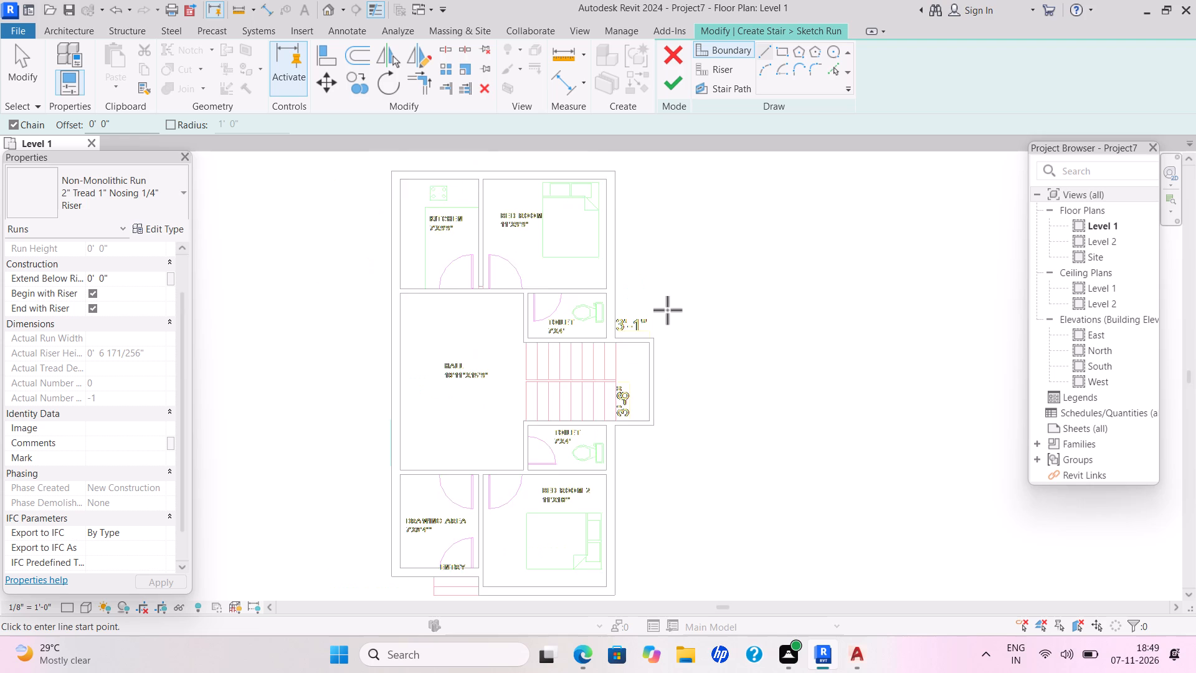
{"action": "scroll", "coordinate": [667, 310], "scroll_direction": "up", "scroll_amount": 2}
{"action": "scroll", "coordinate": [667, 310], "scroll_direction": "down", "scroll_amount": 3}
{"action": "scroll", "coordinate": [667, 310], "scroll_direction": "up", "scroll_amount": 1}
{"action": "scroll", "coordinate": [667, 310], "scroll_direction": "down", "scroll_amount": 2}
{"action": "scroll", "coordinate": [667, 310], "scroll_direction": "up", "scroll_amount": 1}
{"action": "scroll", "coordinate": [667, 310], "scroll_direction": "down", "scroll_amount": 1}
{"action": "scroll", "coordinate": [667, 310], "scroll_direction": "up", "scroll_amount": 1}
{"action": "scroll", "coordinate": [667, 310], "scroll_direction": "down", "scroll_amount": 1}
{"action": "scroll", "coordinate": [667, 310], "scroll_direction": "up", "scroll_amount": 3}
{"action": "scroll", "coordinate": [667, 310], "scroll_direction": "down", "scroll_amount": 1}
{"action": "scroll", "coordinate": [667, 310], "scroll_direction": "up", "scroll_amount": 1}
{"action": "scroll", "coordinate": [667, 310], "scroll_direction": "down", "scroll_amount": 2}
{"action": "scroll", "coordinate": [667, 310], "scroll_direction": "up", "scroll_amount": 2}
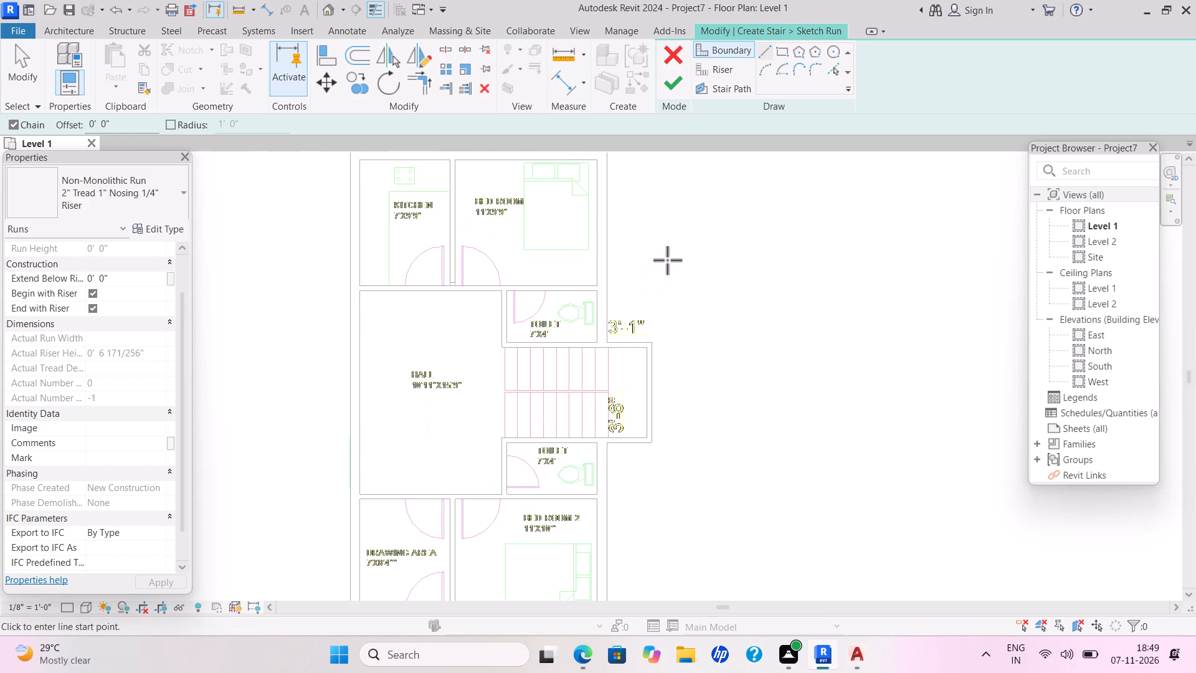
{"action": "scroll", "coordinate": [667, 260], "scroll_direction": "up", "scroll_amount": 2}
{"action": "scroll", "coordinate": [667, 260], "scroll_direction": "down", "scroll_amount": 1}
{"action": "scroll", "coordinate": [667, 260], "scroll_direction": "up", "scroll_amount": 1}
{"action": "scroll", "coordinate": [667, 260], "scroll_direction": "down", "scroll_amount": 1}
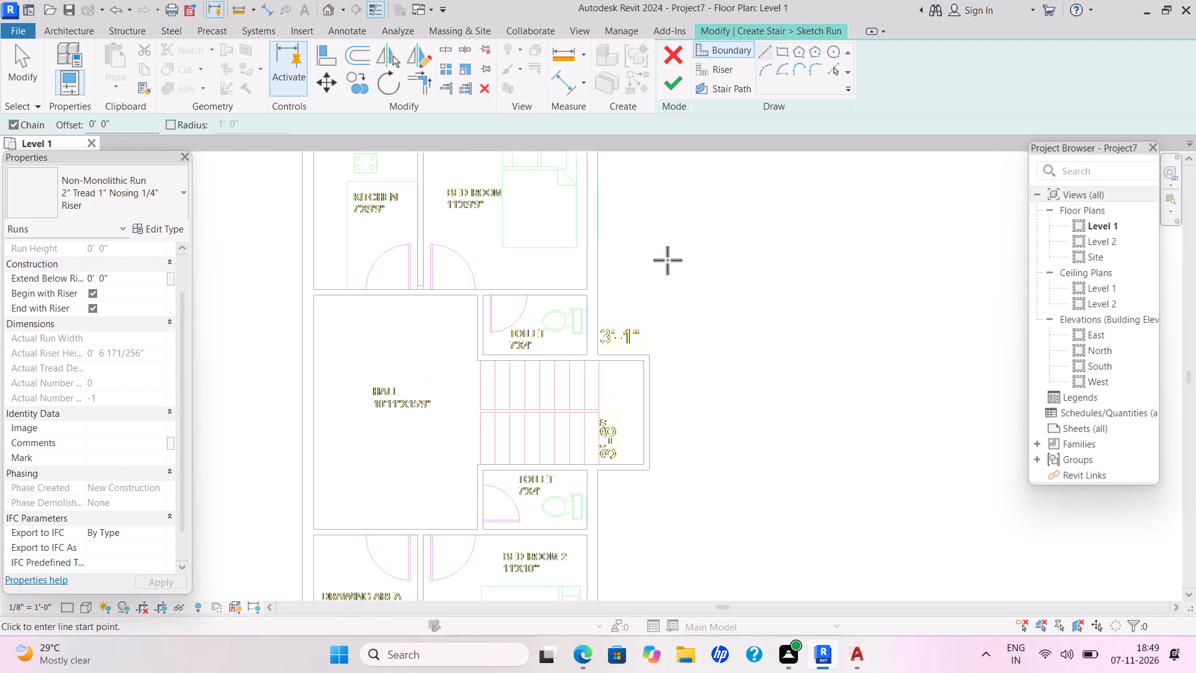
{"action": "scroll", "coordinate": [533, 505], "scroll_direction": "up", "scroll_amount": 2}
{"action": "scroll", "coordinate": [533, 500], "scroll_direction": "down", "scroll_amount": 2}
{"action": "scroll", "coordinate": [527, 497], "scroll_direction": "up", "scroll_amount": 1}
{"action": "scroll", "coordinate": [630, 380], "scroll_direction": "down", "scroll_amount": 2}
{"action": "scroll", "coordinate": [630, 380], "scroll_direction": "up", "scroll_amount": 5}
{"action": "scroll", "coordinate": [626, 378], "scroll_direction": "down", "scroll_amount": 1}
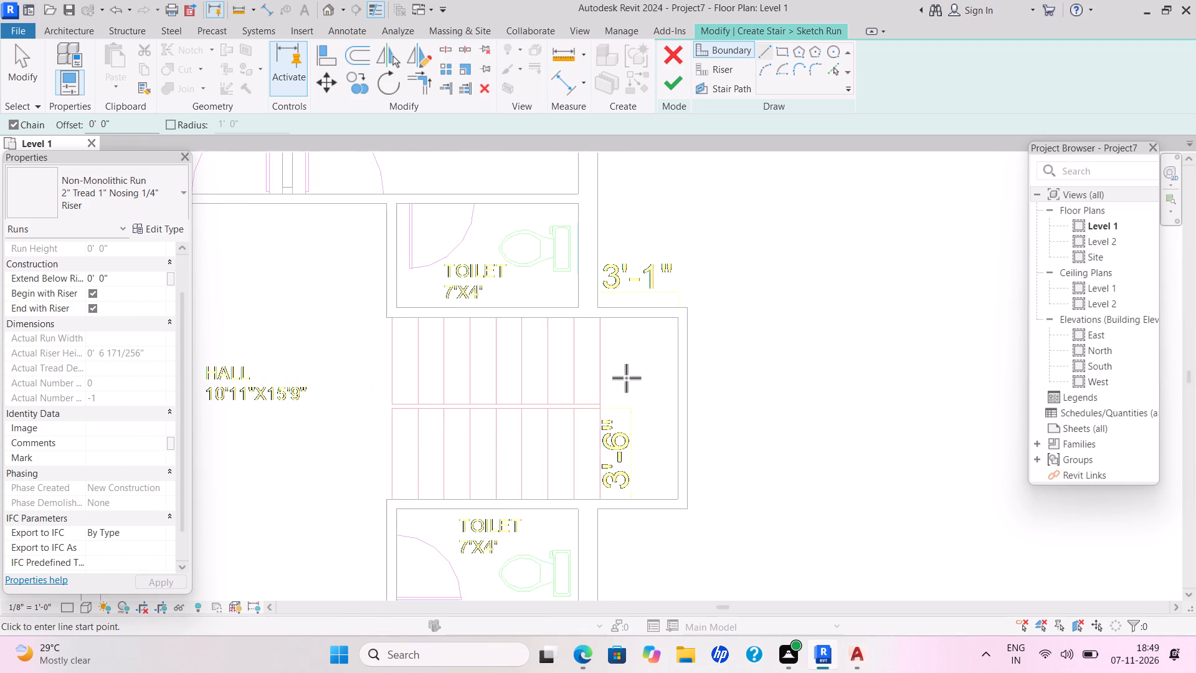
{"action": "scroll", "coordinate": [626, 378], "scroll_direction": "up", "scroll_amount": 1}
{"action": "scroll", "coordinate": [626, 378], "scroll_direction": "down", "scroll_amount": 1}
{"action": "scroll", "coordinate": [626, 378], "scroll_direction": "up", "scroll_amount": 2}
{"action": "scroll", "coordinate": [626, 378], "scroll_direction": "down", "scroll_amount": 1}
{"action": "scroll", "coordinate": [626, 378], "scroll_direction": "up", "scroll_amount": 1}
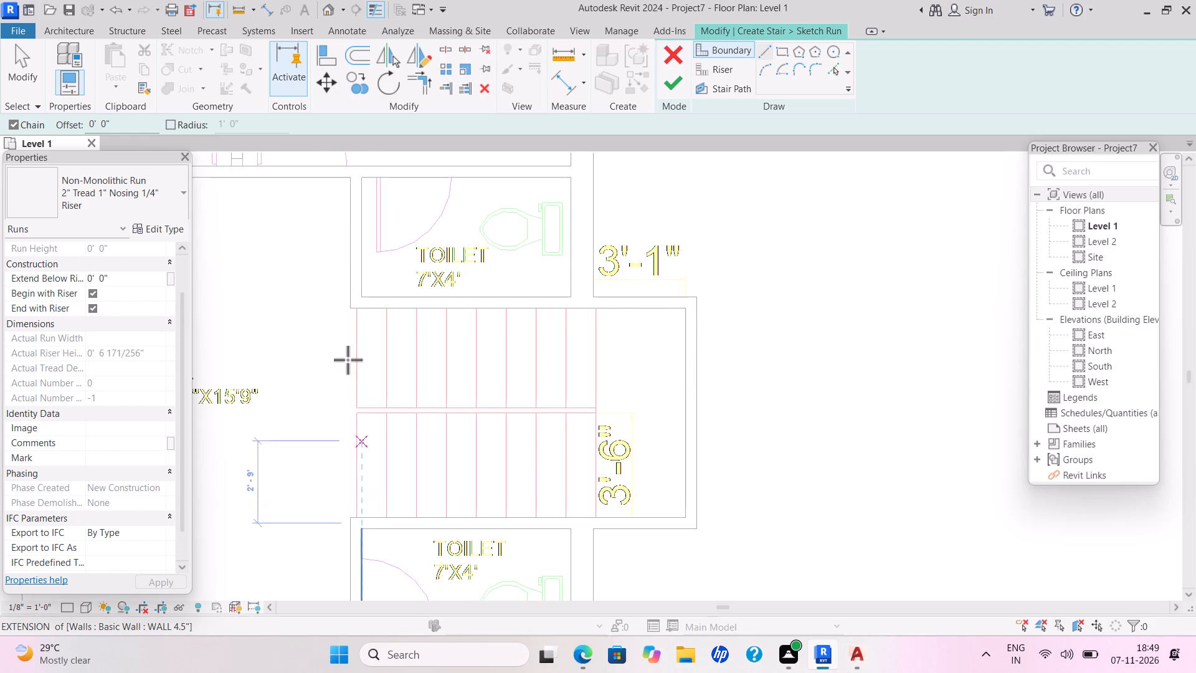
{"action": "left_click", "coordinate": [358, 310]}
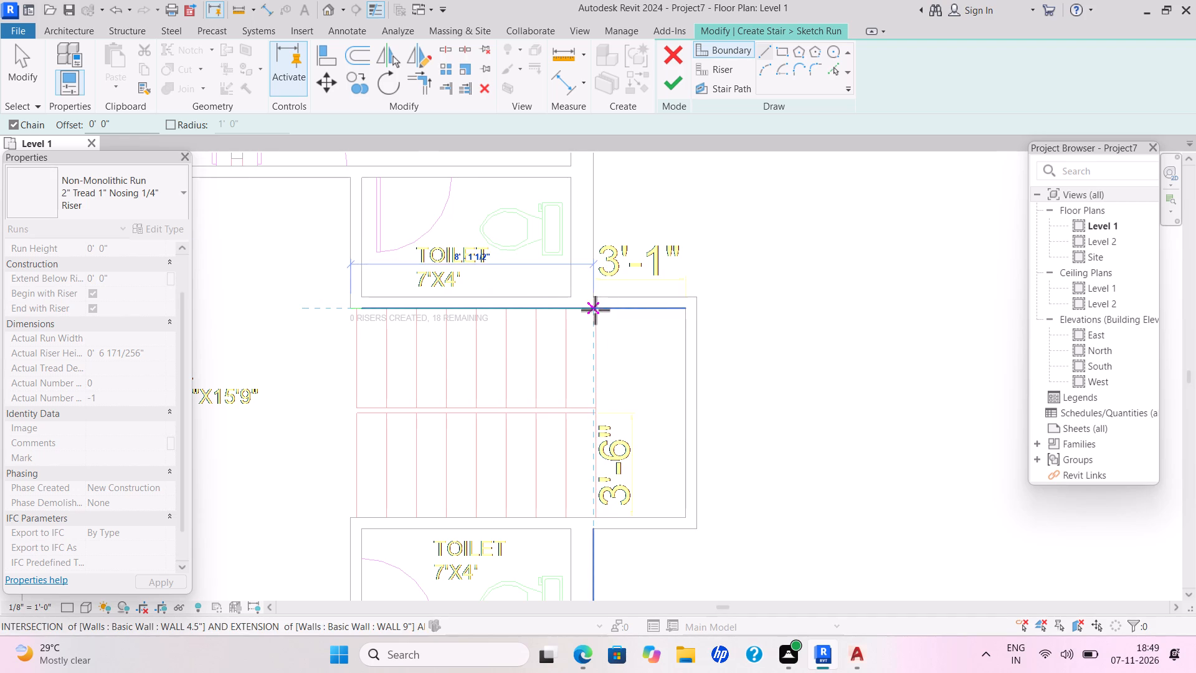
{"action": "left_click", "coordinate": [595, 310]}
{"action": "left_click", "coordinate": [599, 513]}
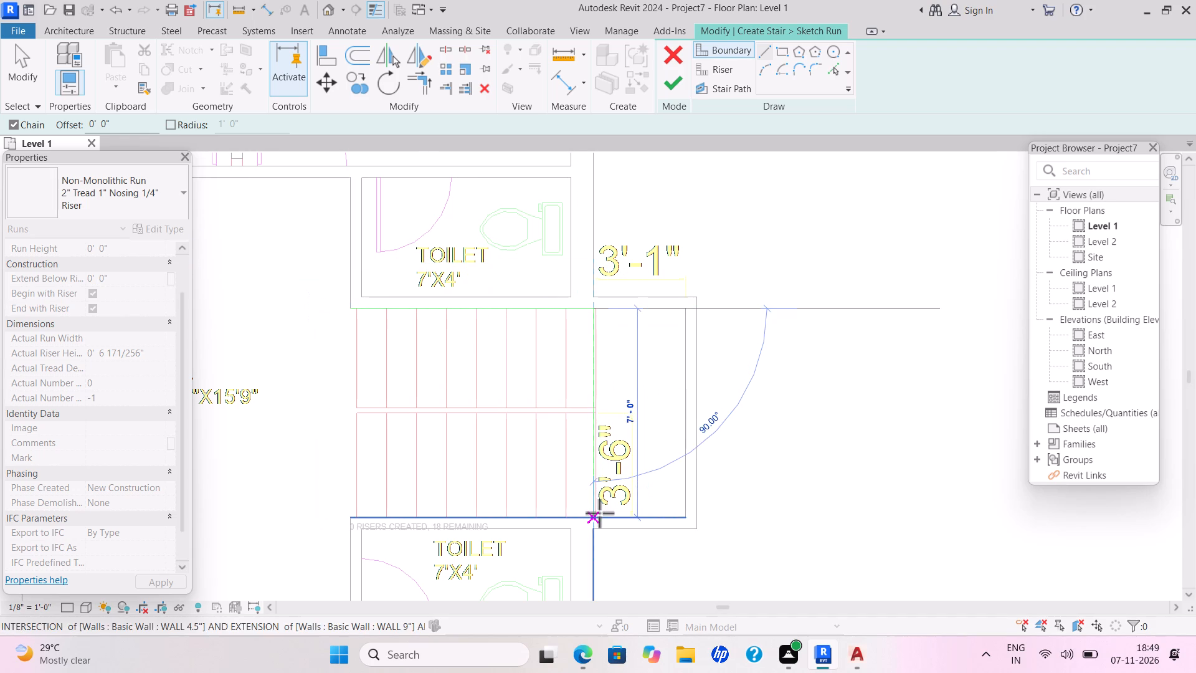
{"action": "left_click", "coordinate": [354, 520]}
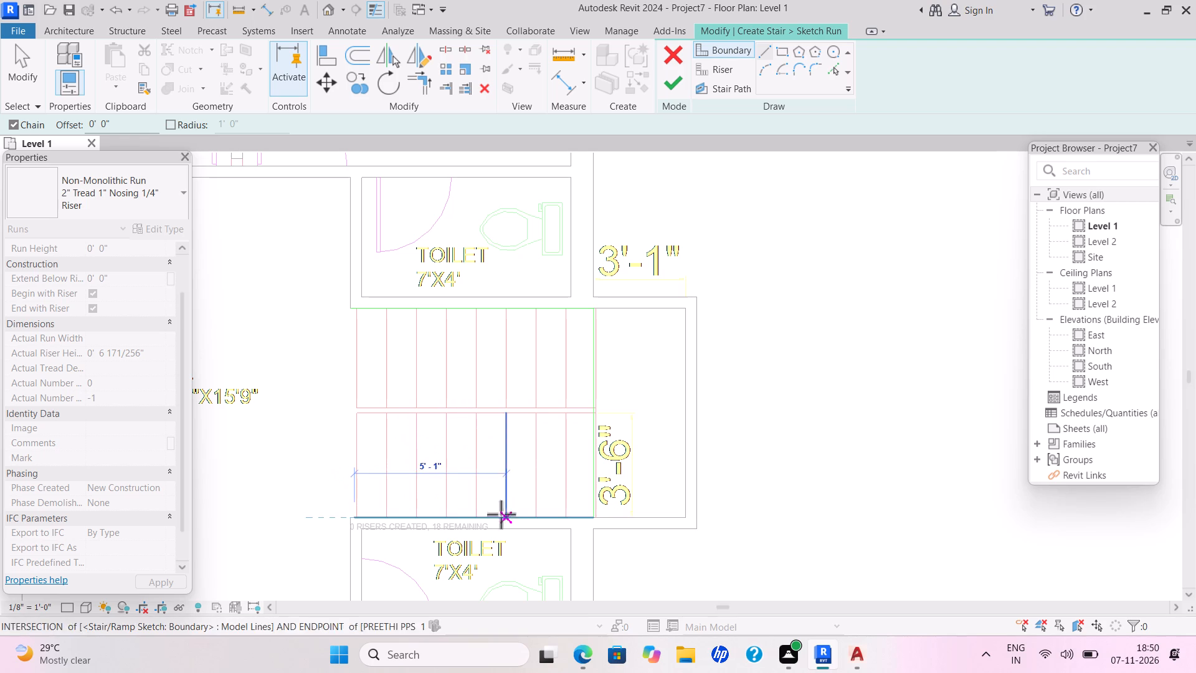
{"action": "key", "text": "Escape"}
Sketch the inner boundary between the flights along the two CAD centre lines, joined by a 2" line at the seventh upper-flight riser line.
{"action": "double_click", "coordinate": [764, 41]}
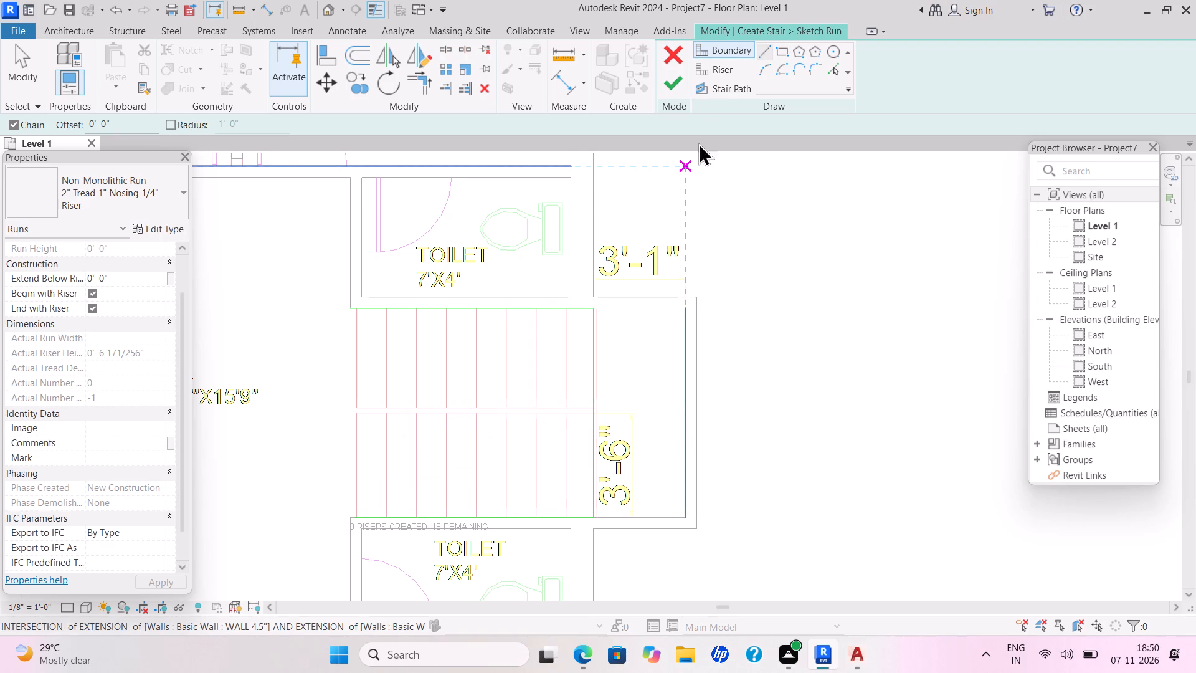
{"action": "left_click", "coordinate": [354, 415]}
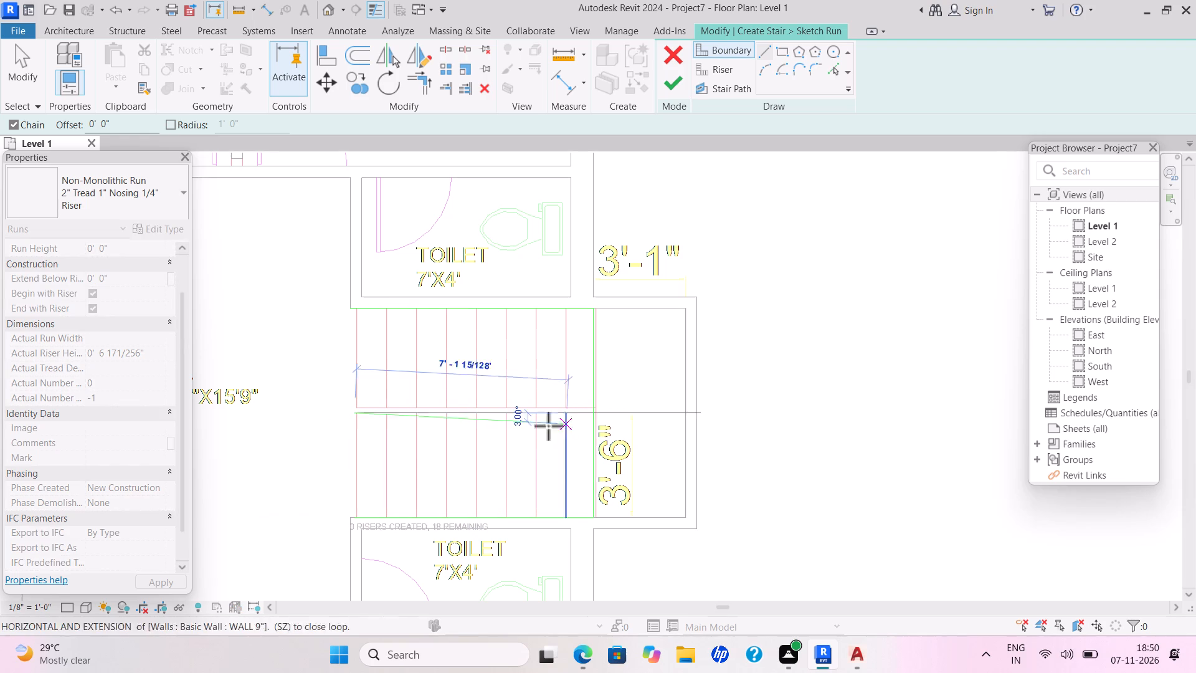
{"action": "left_click", "coordinate": [537, 413]}
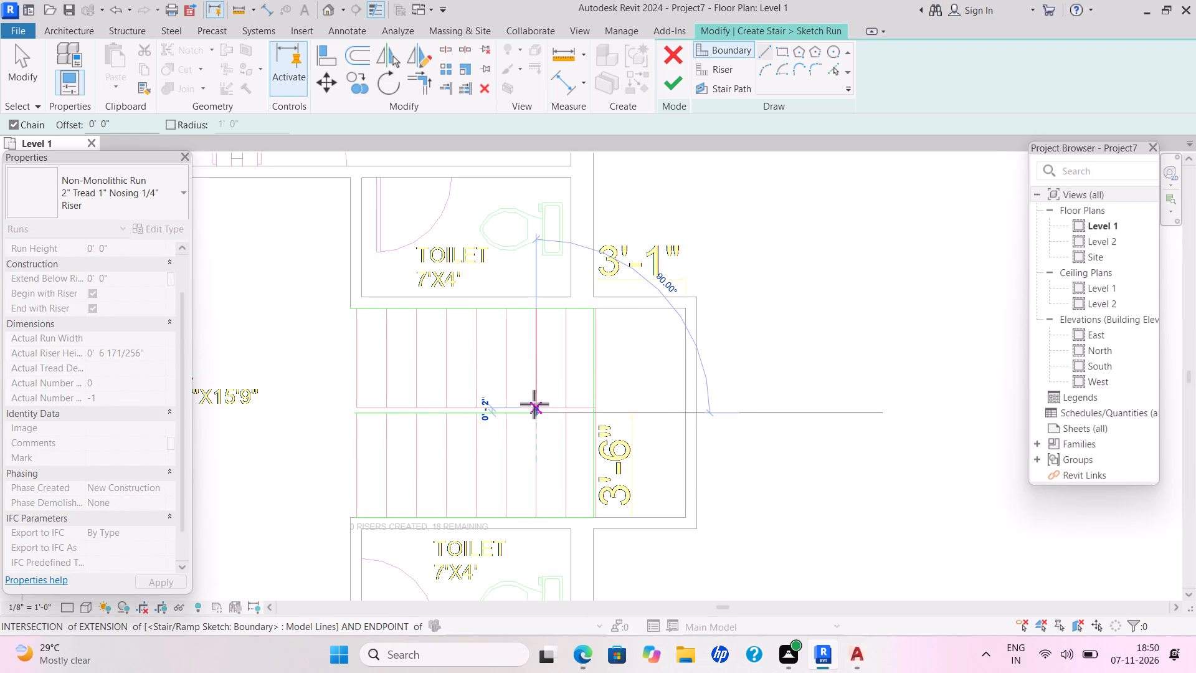
{"action": "left_click", "coordinate": [534, 404]}
{"action": "left_click", "coordinate": [357, 407]}
{"action": "key", "text": "Escape"}
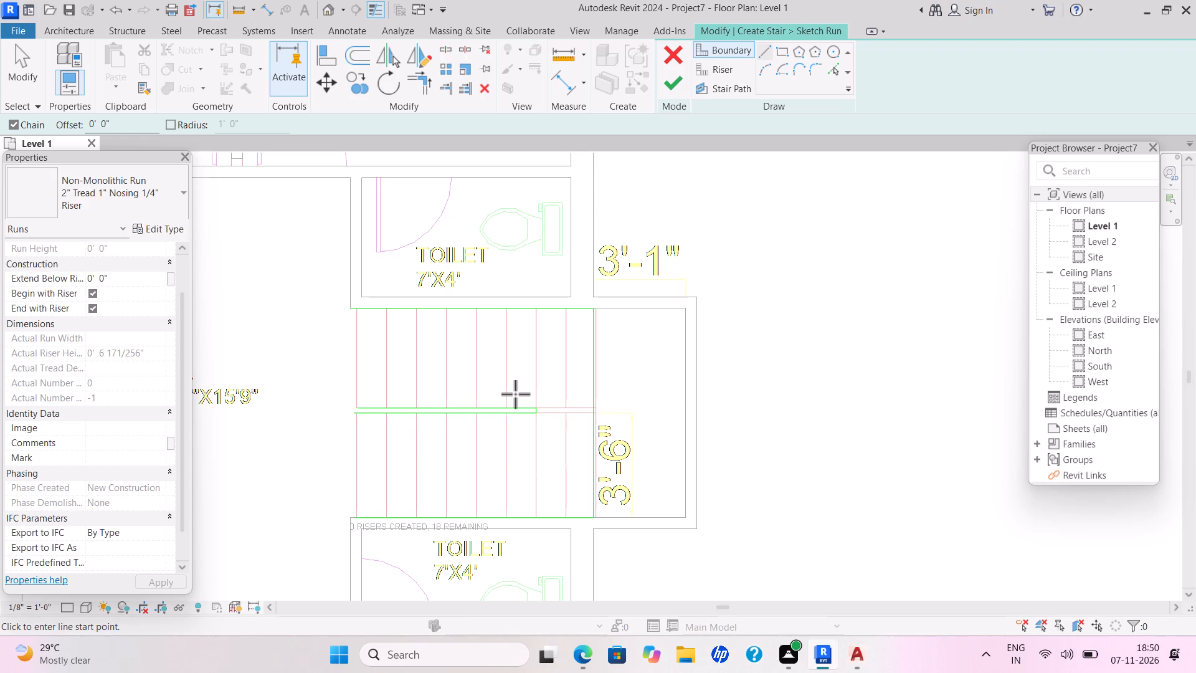
Draw eight risers across the upper flight over the CAD tread lines, about 1' apart, starting from the hall side.
{"action": "double_click", "coordinate": [738, 72]}
{"action": "left_click", "coordinate": [732, 72]}
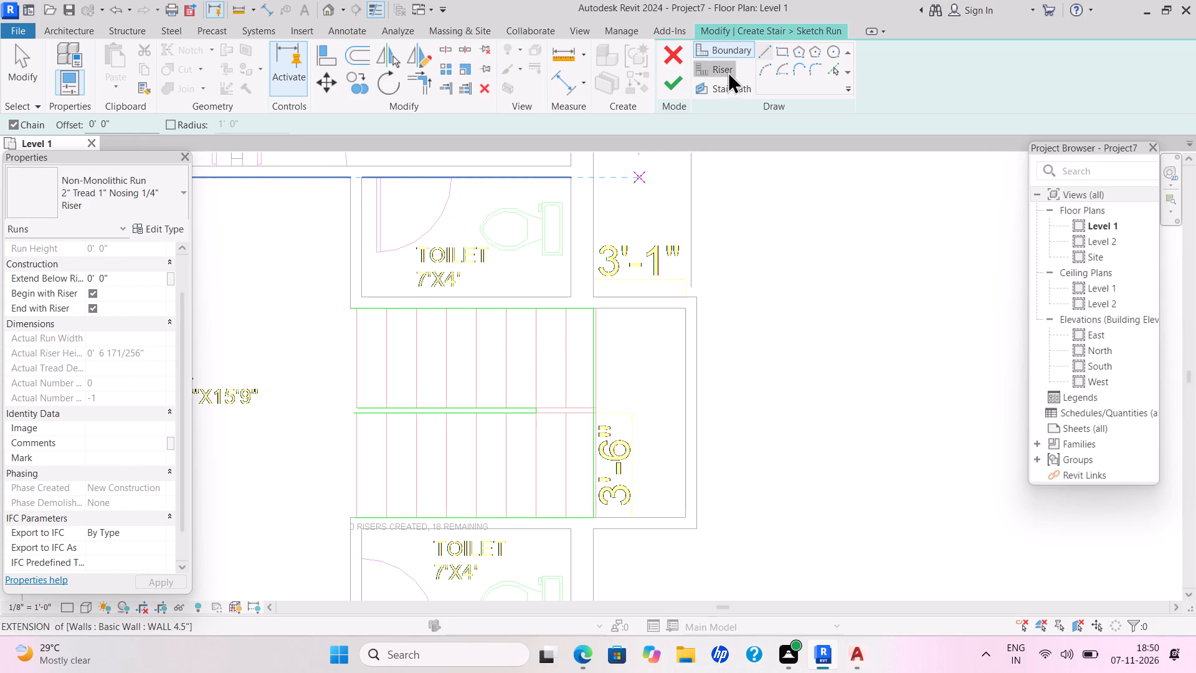
{"action": "left_click", "coordinate": [724, 67]}
{"action": "left_click", "coordinate": [768, 44]}
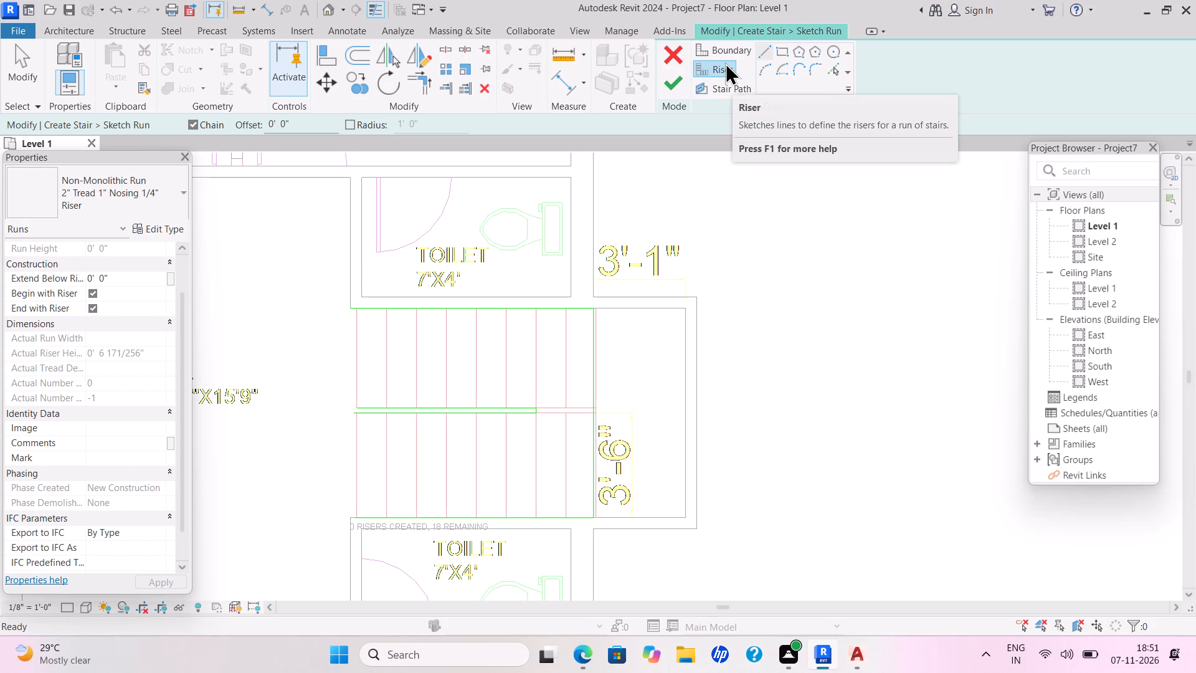
{"action": "left_click", "coordinate": [358, 308]}
{"action": "left_click", "coordinate": [361, 409]}
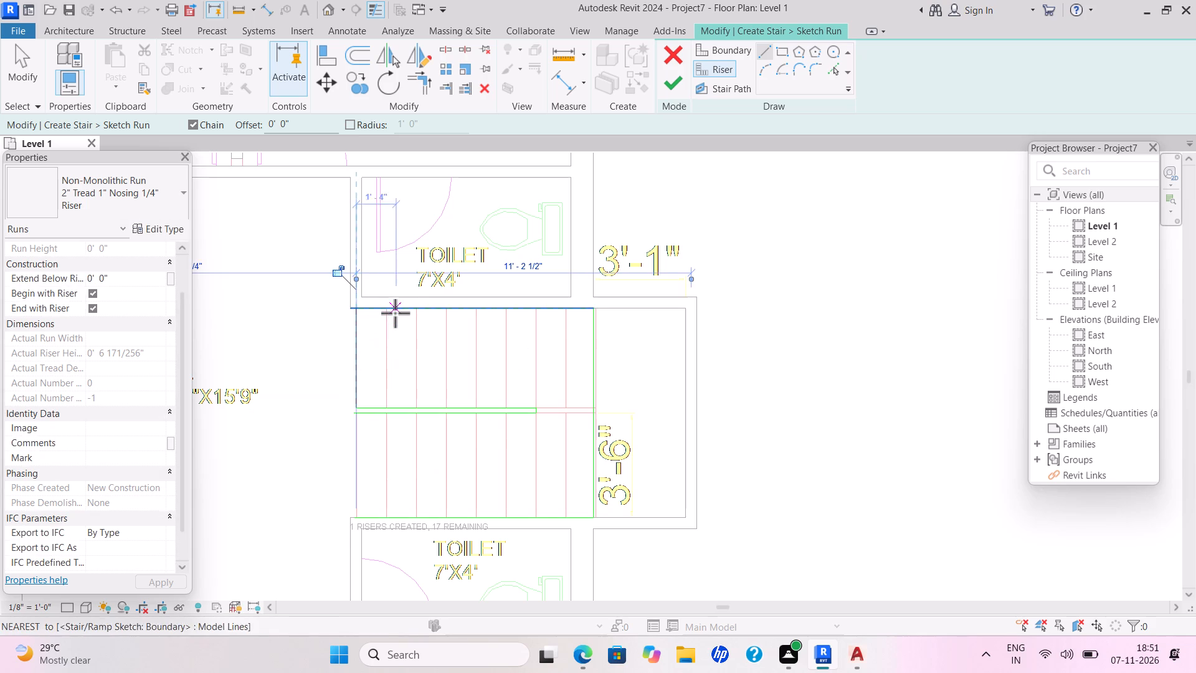
{"action": "left_click_drag", "start_coordinate": [390, 313], "coordinate": [391, 320]}
{"action": "left_click", "coordinate": [387, 405]}
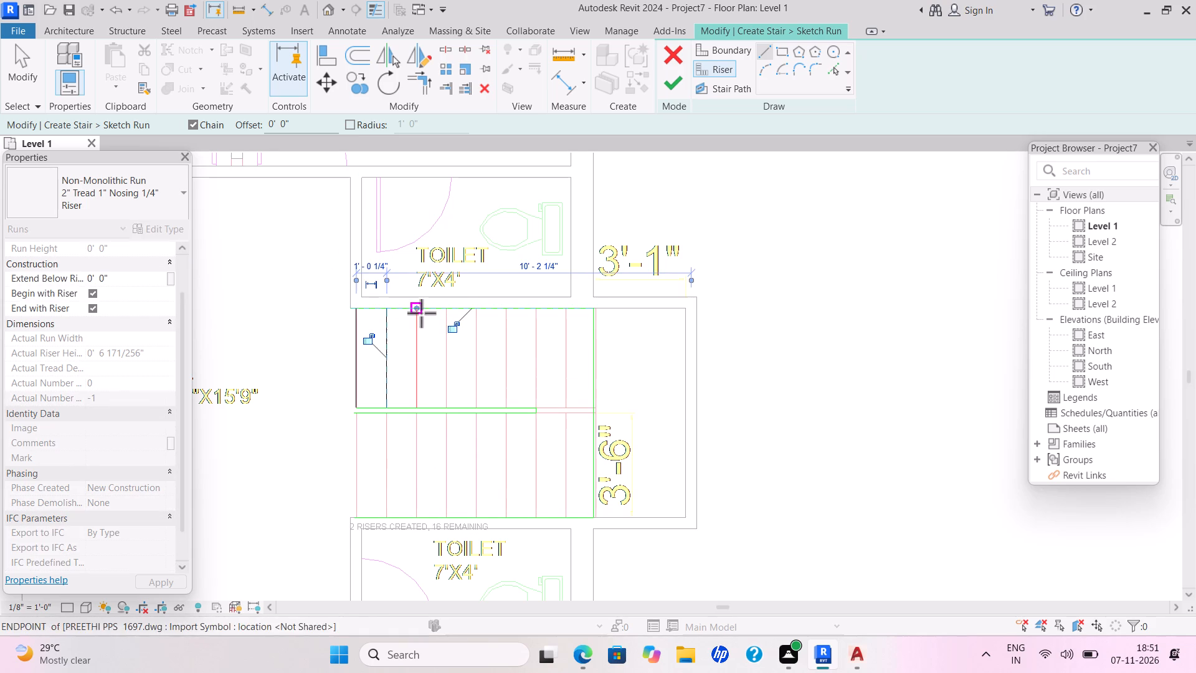
{"action": "left_click", "coordinate": [420, 313]}
{"action": "left_click", "coordinate": [420, 406]}
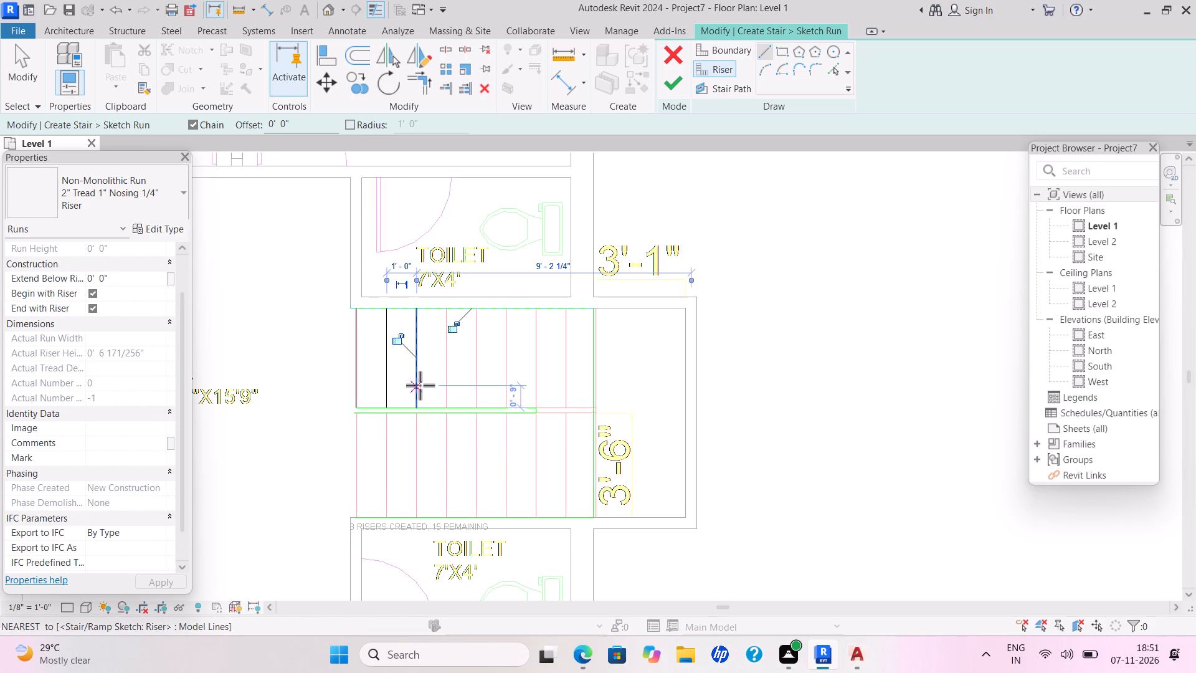
{"action": "left_click", "coordinate": [447, 309]}
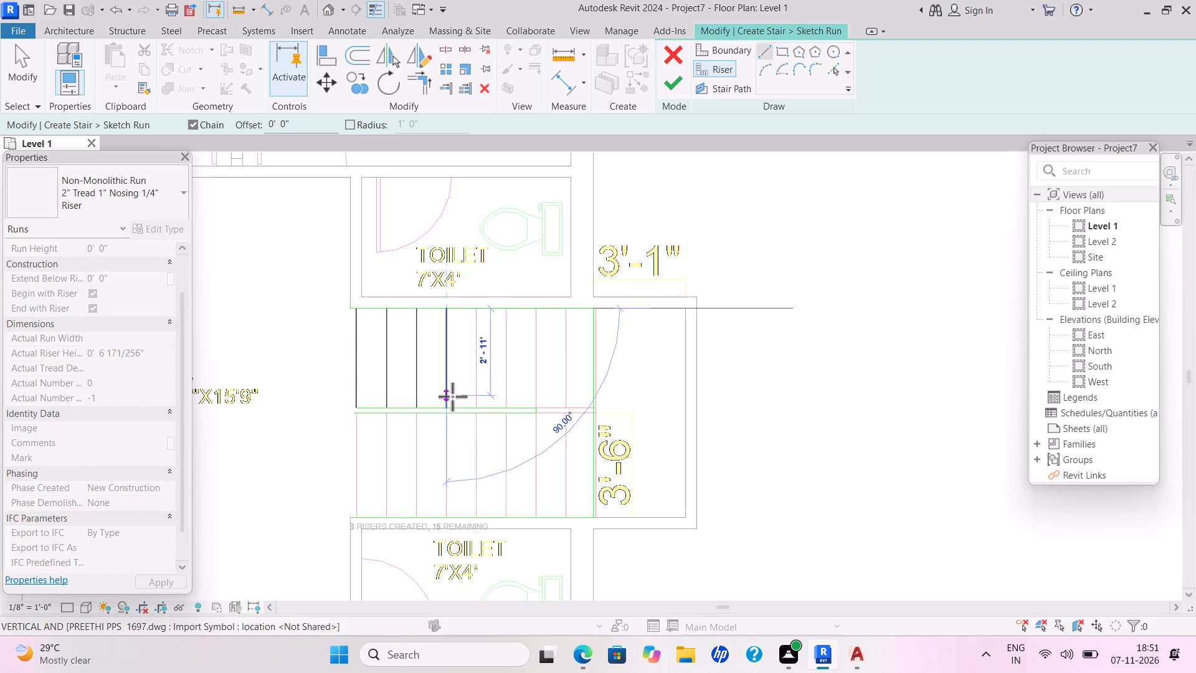
{"action": "left_click", "coordinate": [449, 406]}
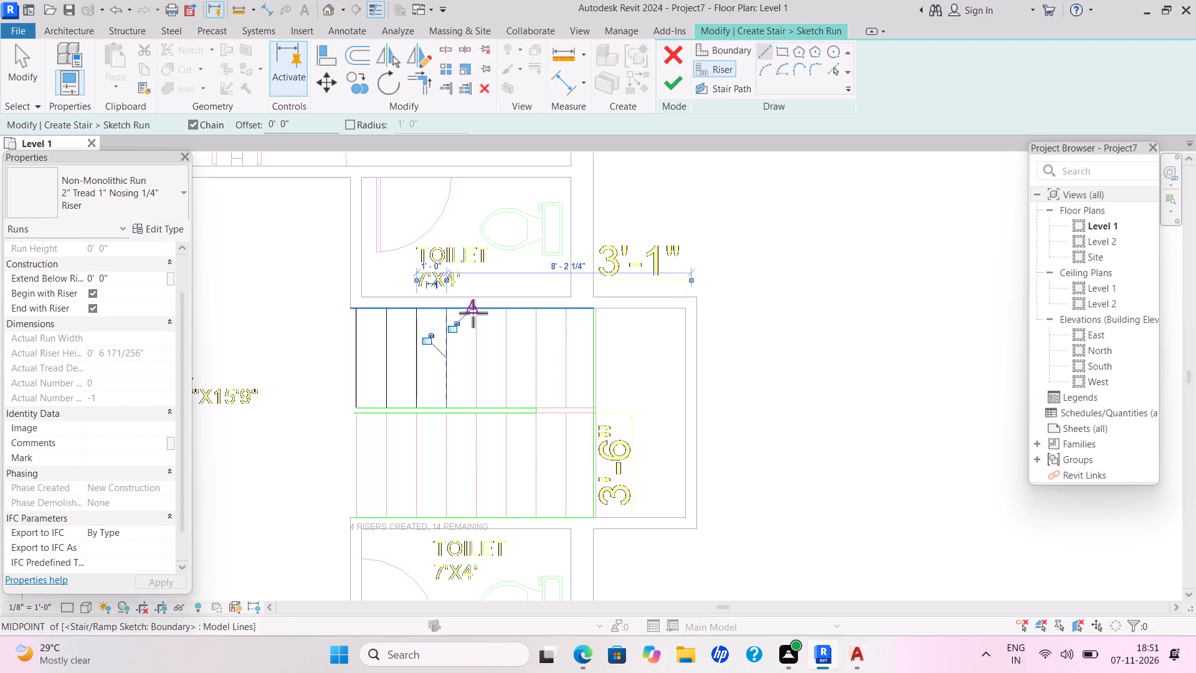
{"action": "left_click", "coordinate": [482, 406]}
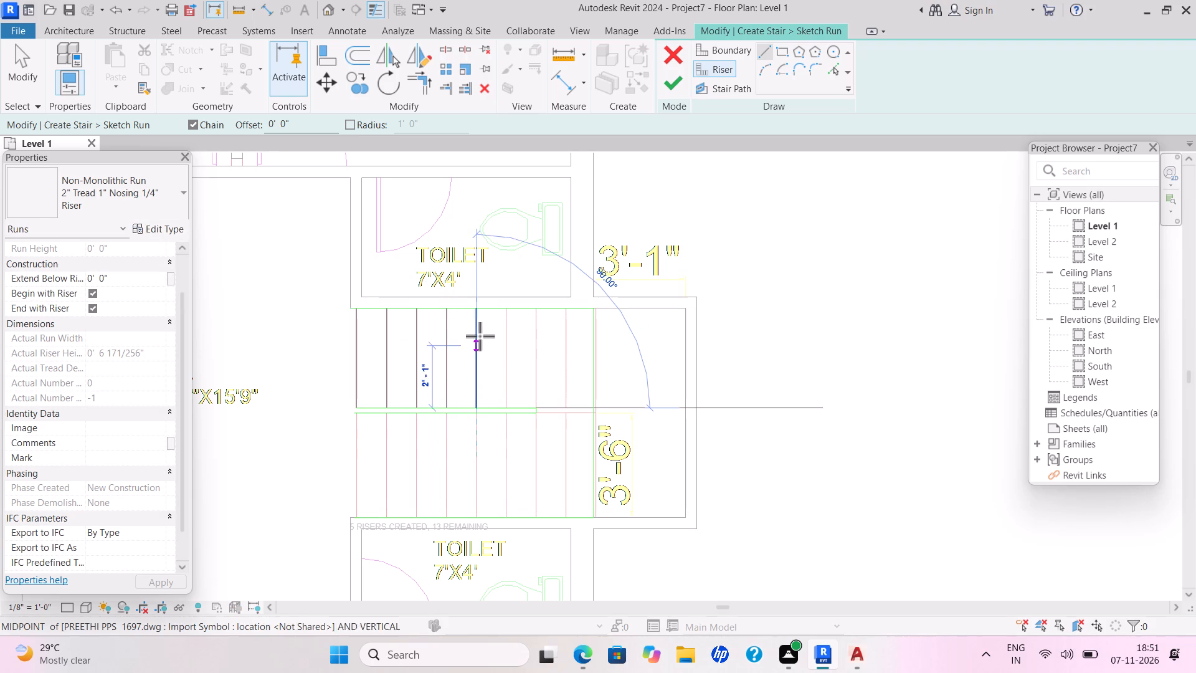
{"action": "left_click", "coordinate": [482, 308]}
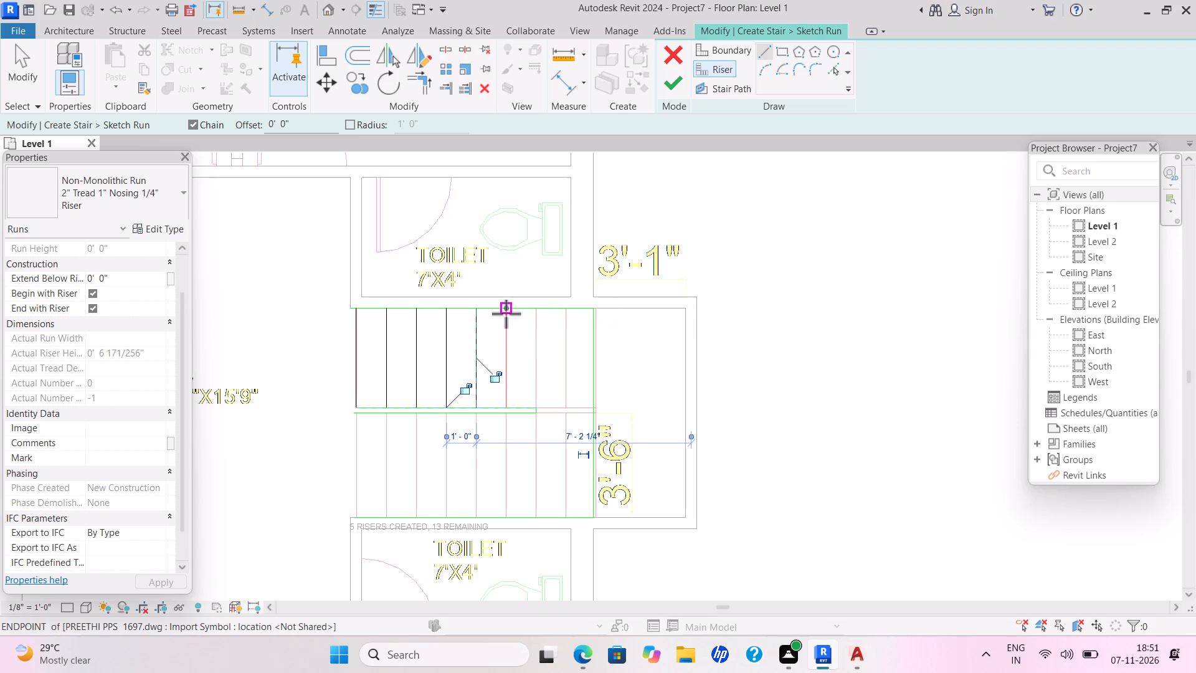
{"action": "left_click", "coordinate": [506, 313]}
{"action": "left_click", "coordinate": [506, 405]}
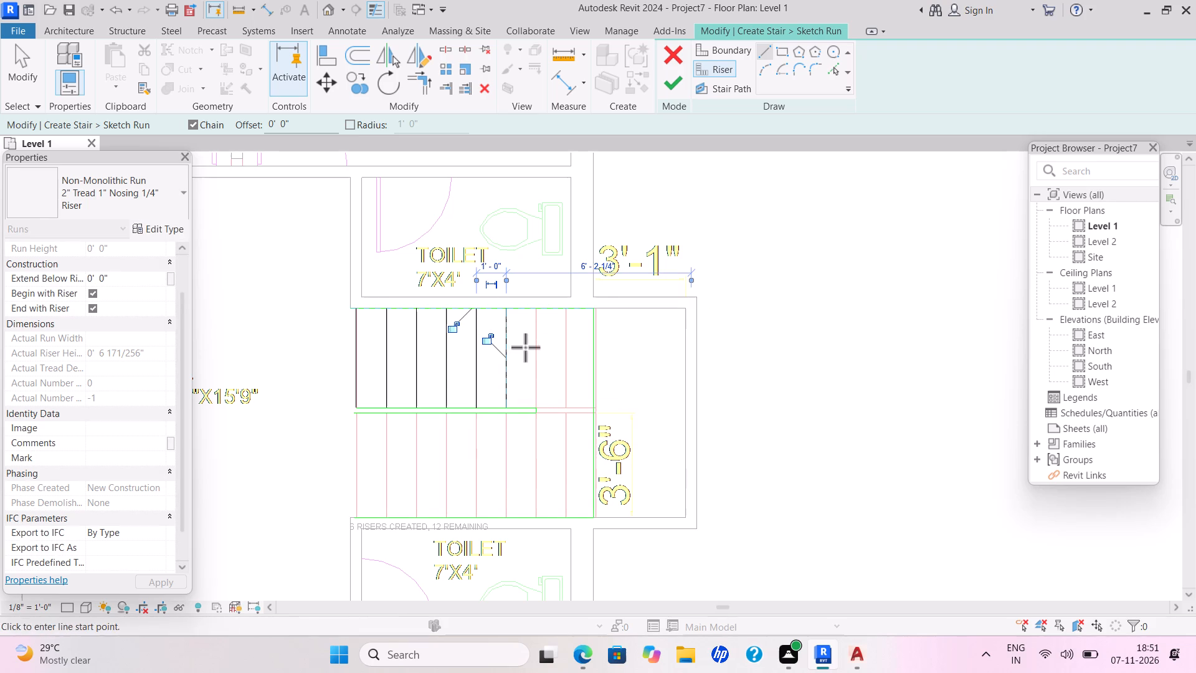
{"action": "left_click_drag", "start_coordinate": [536, 310], "coordinate": [538, 317]}
{"action": "left_click", "coordinate": [536, 404]}
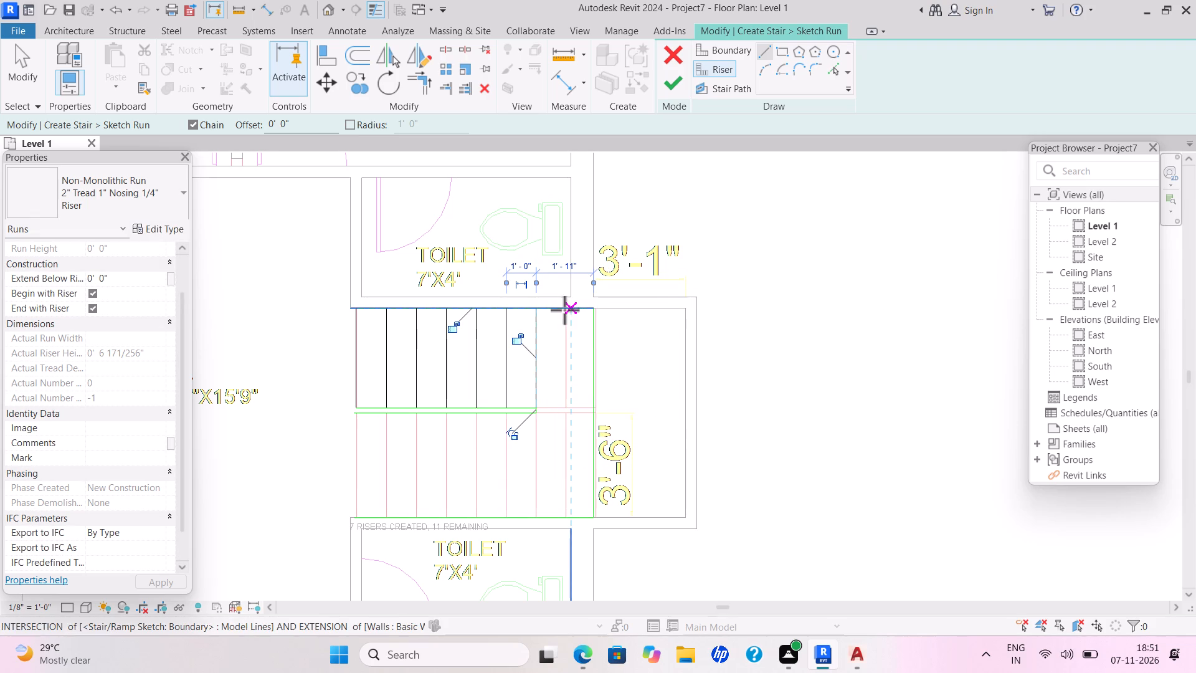
{"action": "left_click", "coordinate": [560, 315]}
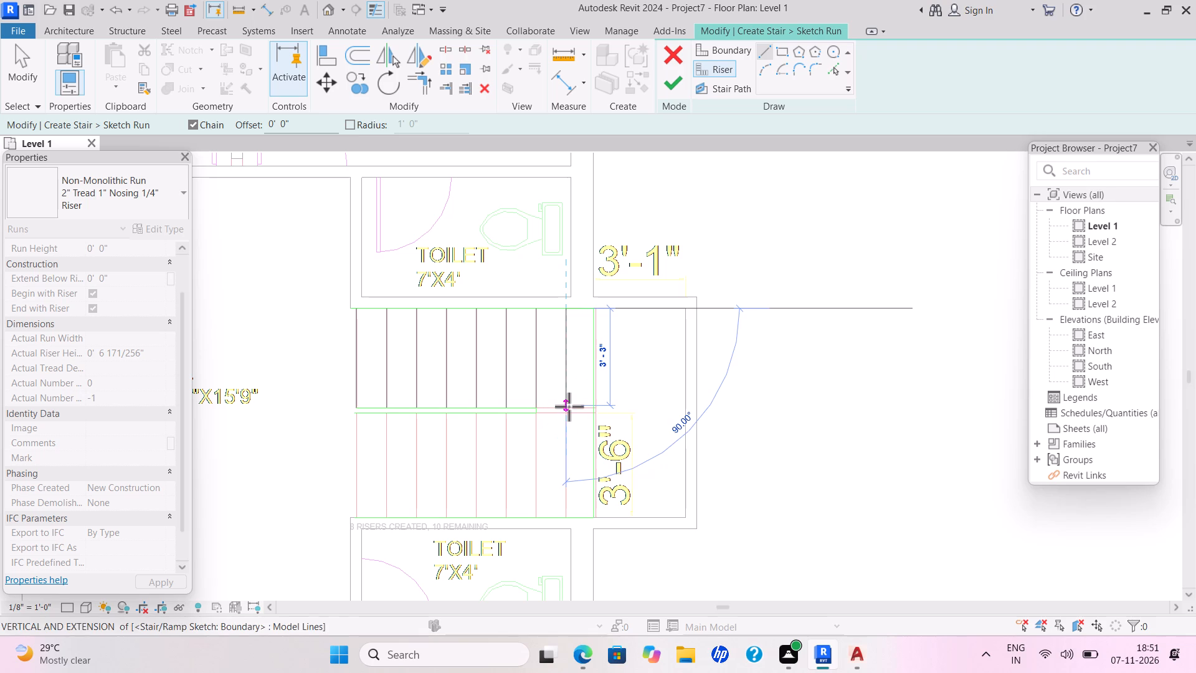
{"action": "left_click", "coordinate": [569, 406]}
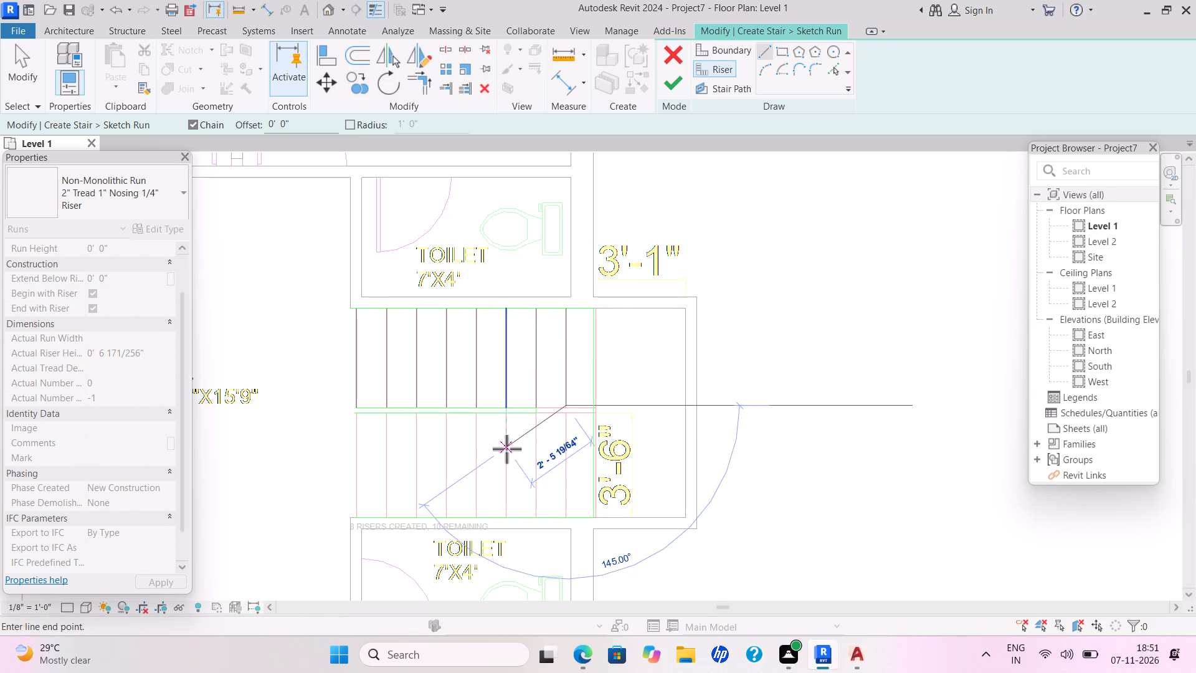
{"action": "key", "text": "Escape"}
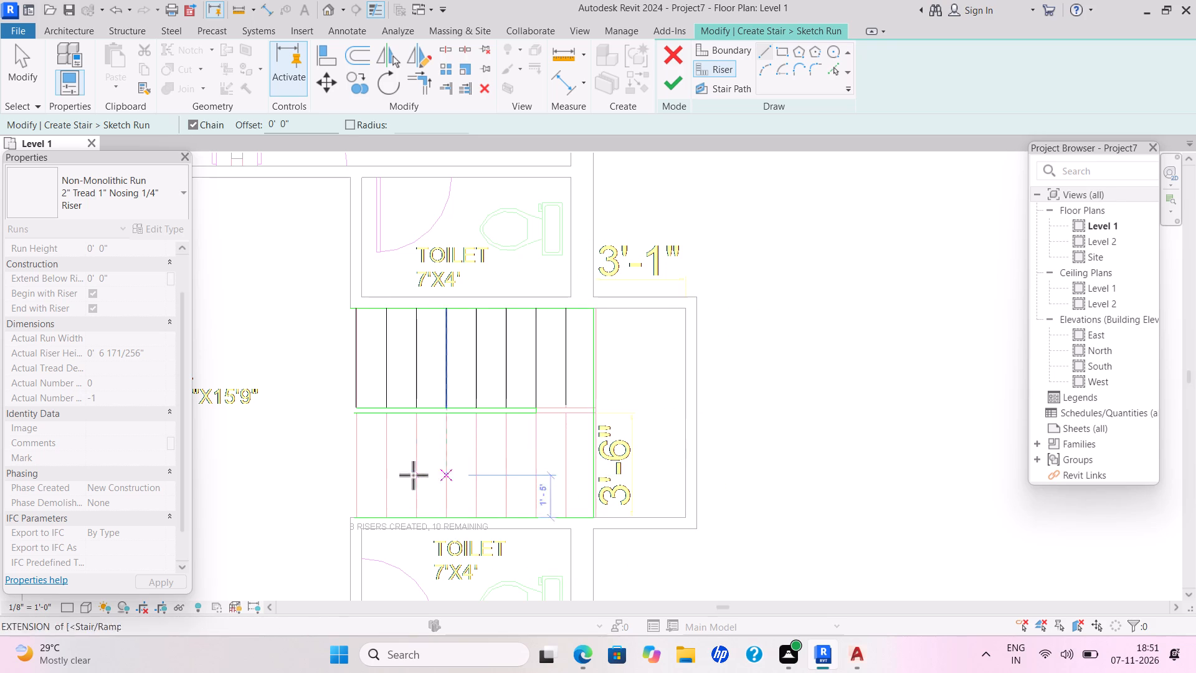
Draw seven risers about 3'-6" long across the lower flight over the CAD tread lines, starting from the hall side.
{"action": "left_click", "coordinate": [356, 413]}
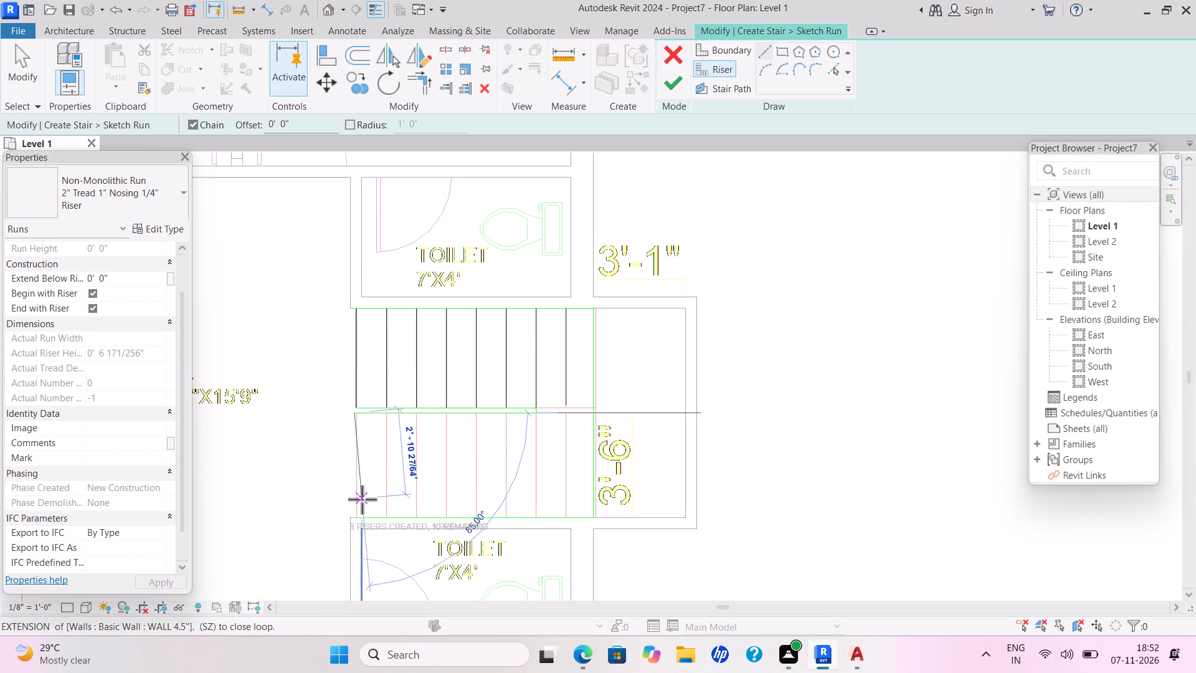
{"action": "left_click", "coordinate": [358, 514]}
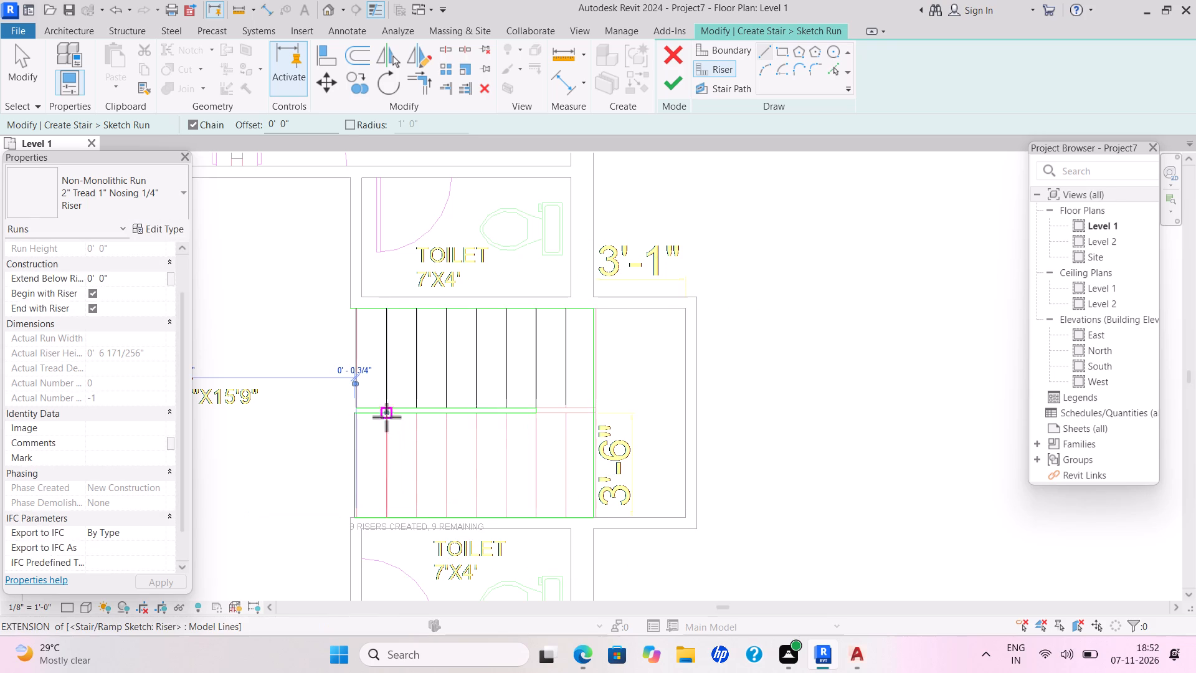
{"action": "left_click_drag", "start_coordinate": [387, 416], "coordinate": [391, 426]}
{"action": "left_click", "coordinate": [389, 512]}
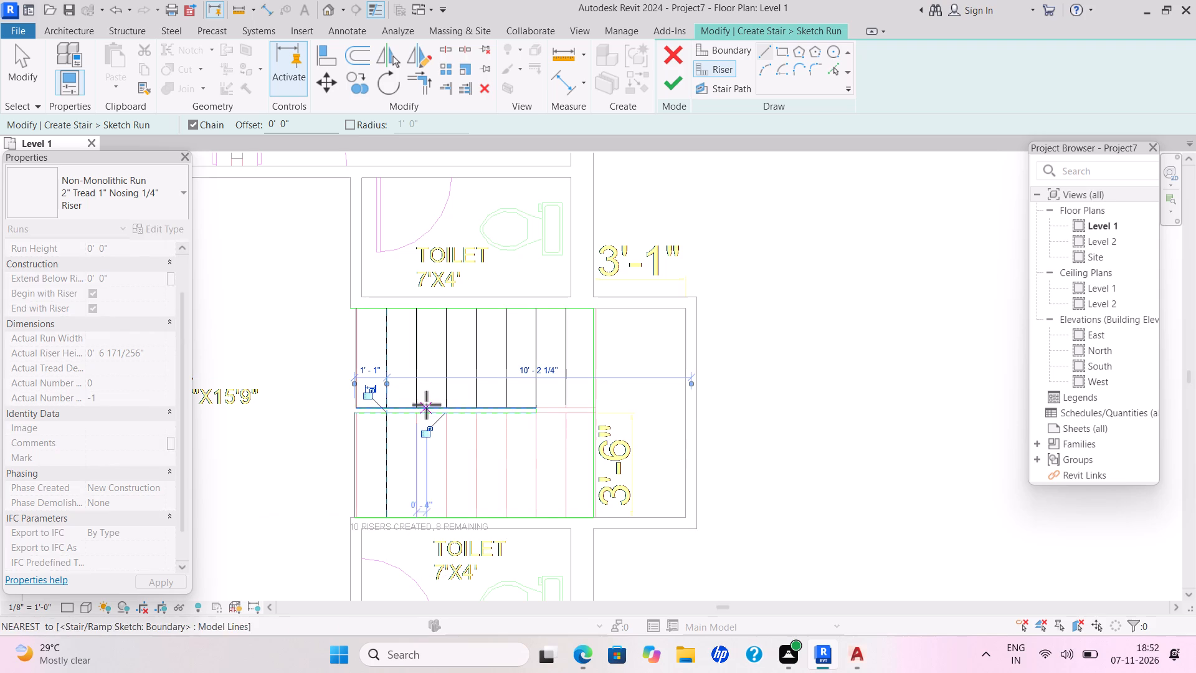
{"action": "left_click_drag", "start_coordinate": [419, 415], "coordinate": [419, 424]}
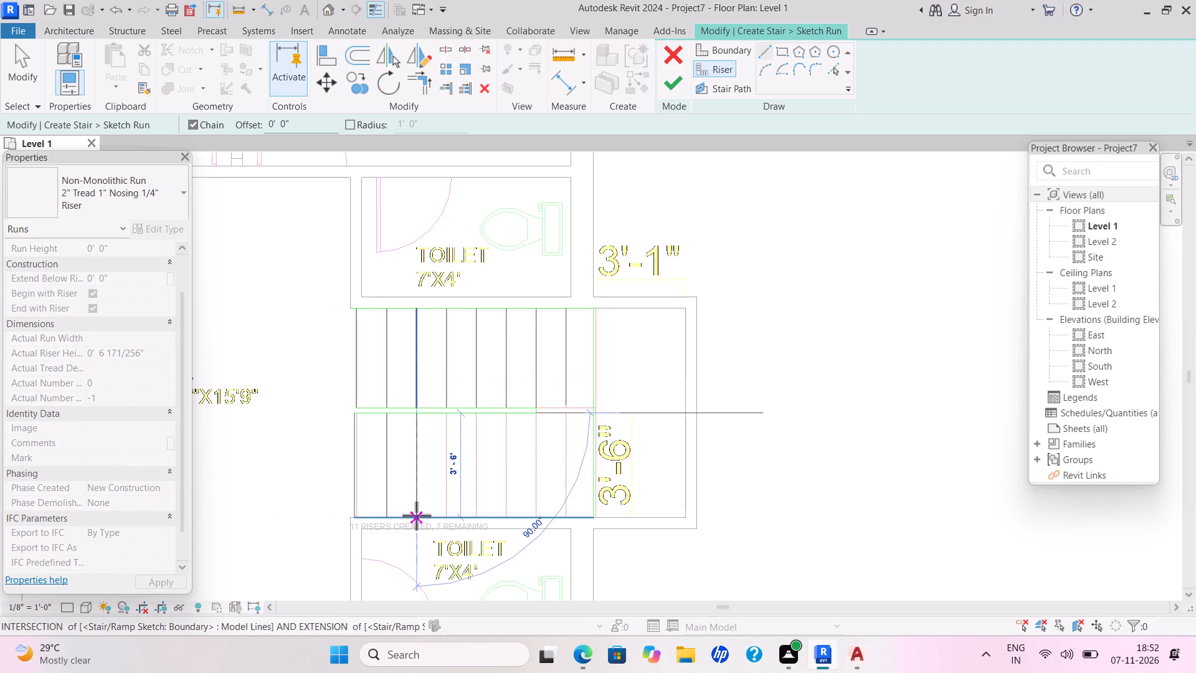
{"action": "left_click", "coordinate": [416, 515]}
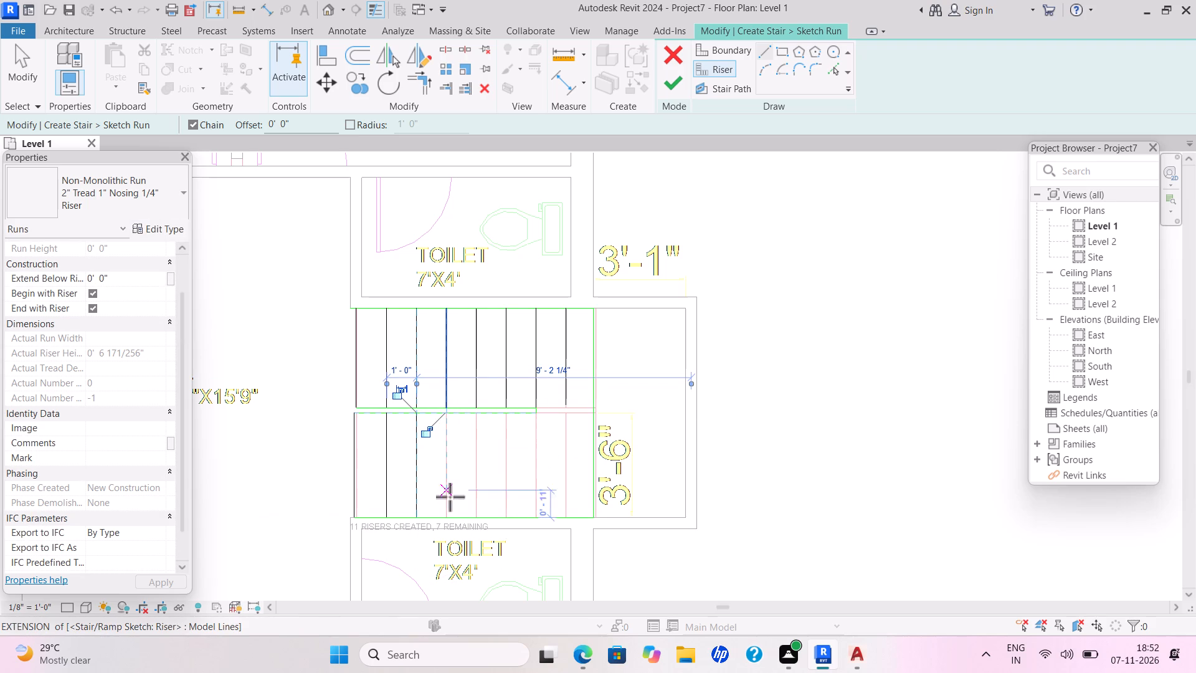
{"action": "left_click_drag", "start_coordinate": [450, 513], "coordinate": [449, 507]}
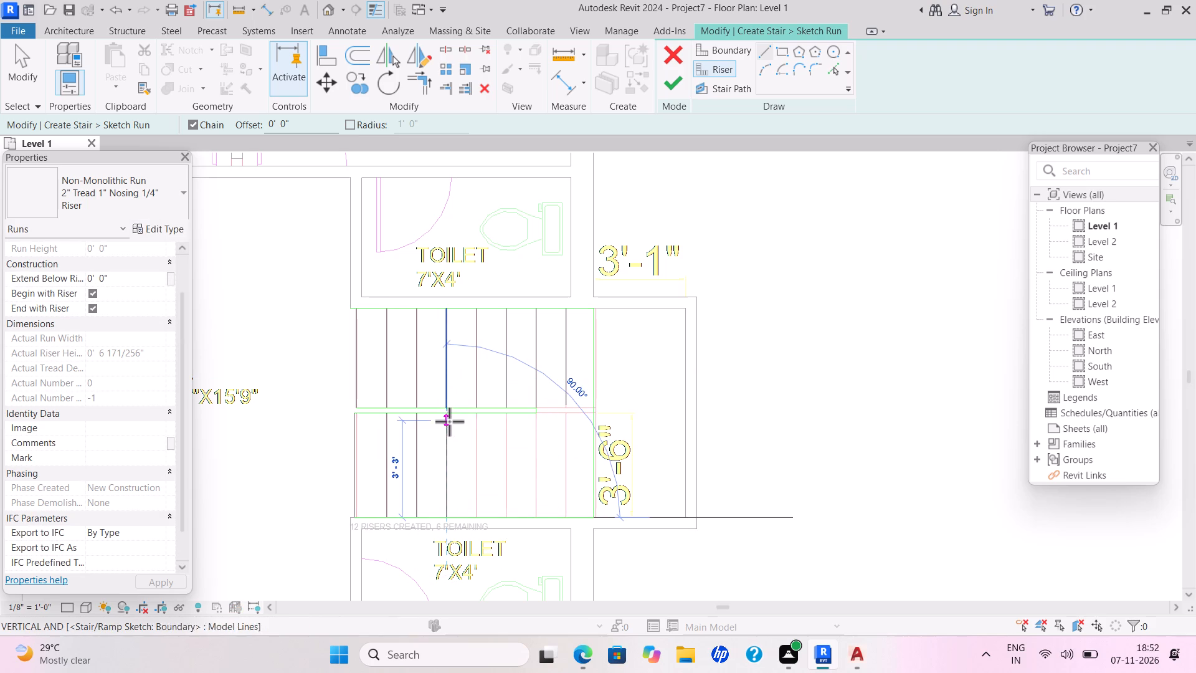
{"action": "left_click", "coordinate": [449, 417]}
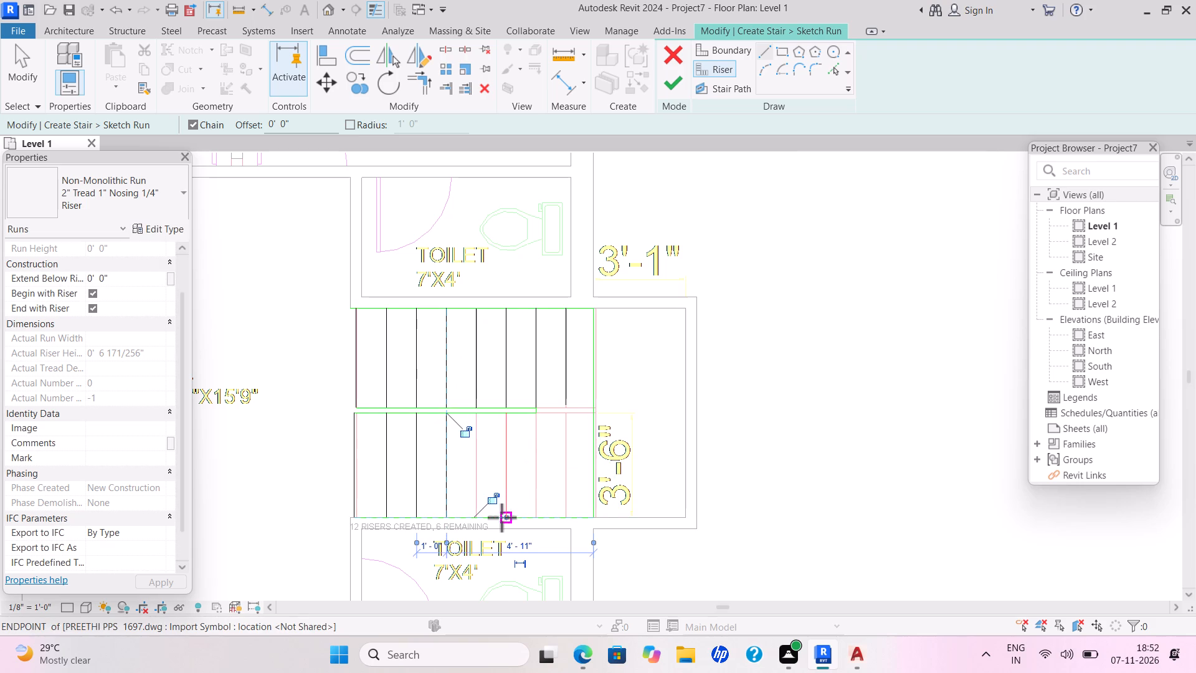
{"action": "left_click", "coordinate": [477, 414]}
{"action": "key", "text": "Escape"}
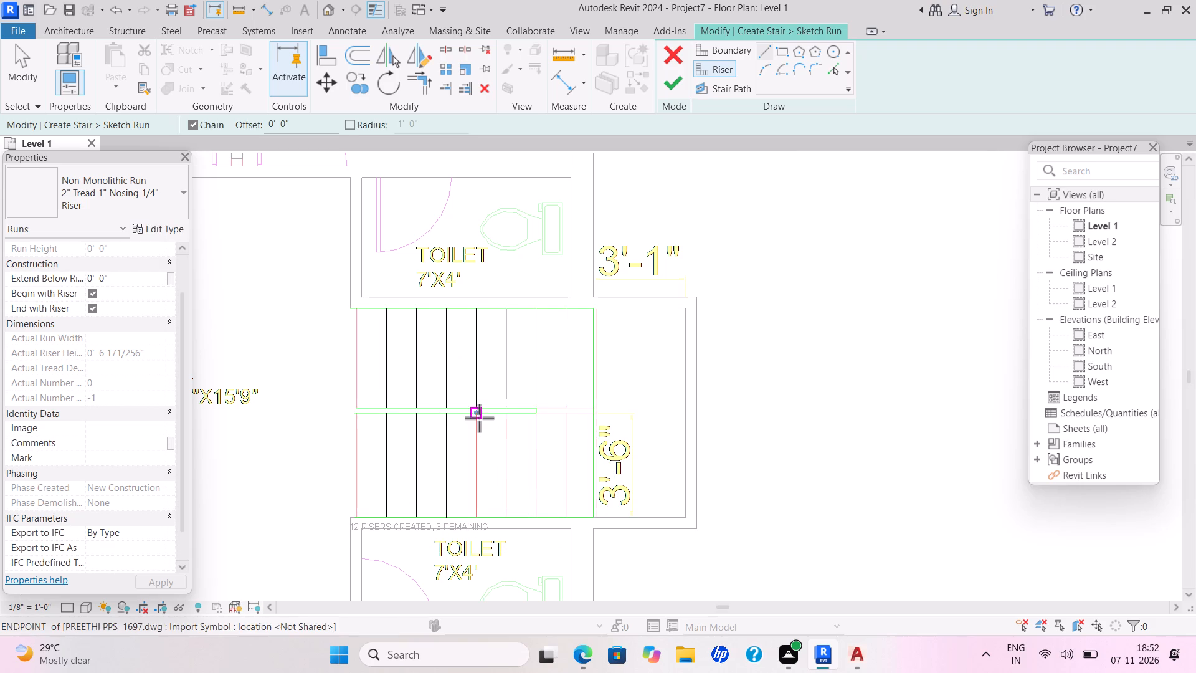
{"action": "left_click", "coordinate": [479, 418]}
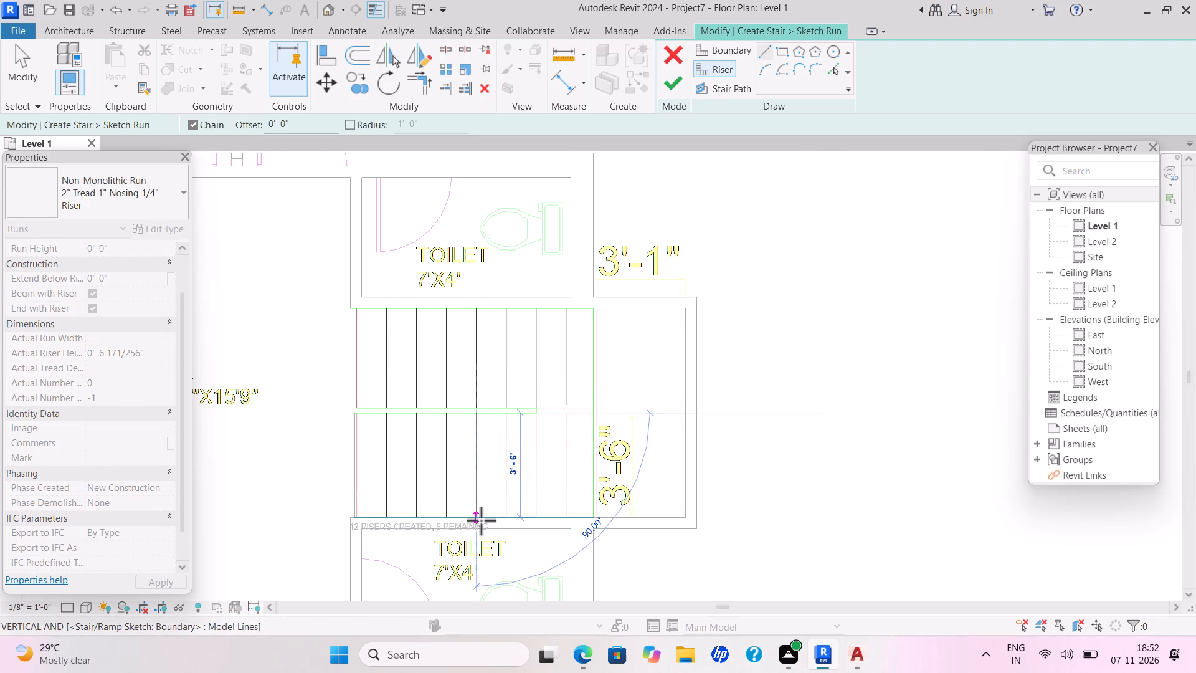
{"action": "left_click", "coordinate": [480, 519]}
{"action": "left_click", "coordinate": [508, 415]}
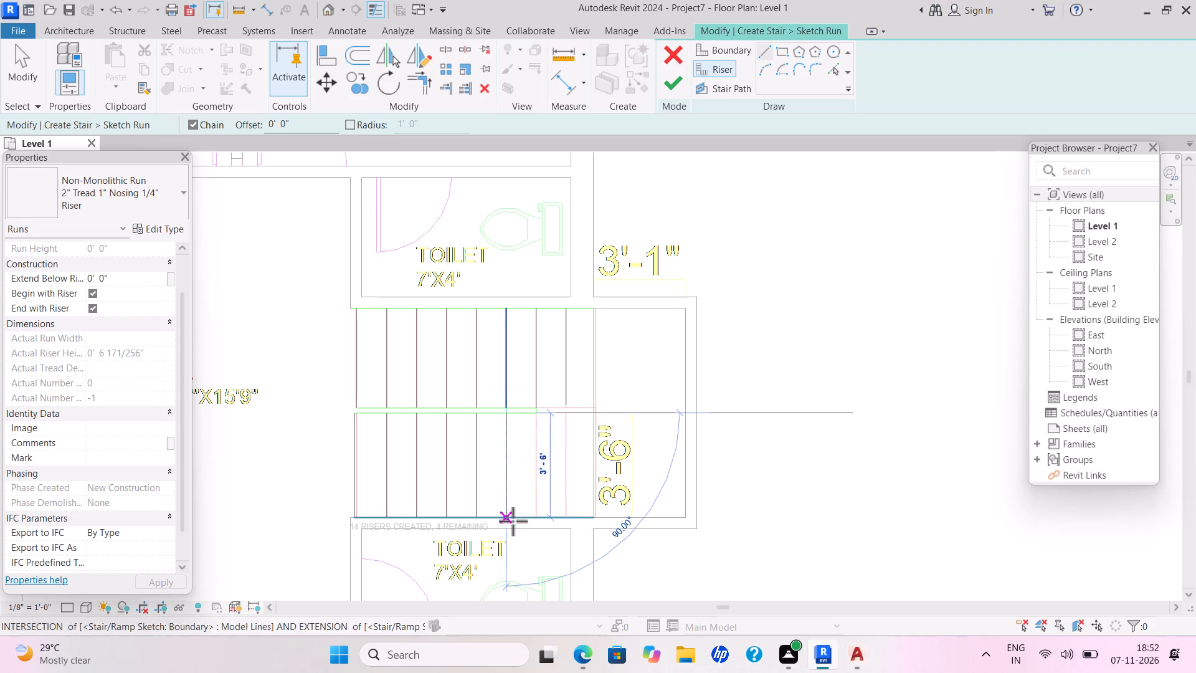
{"action": "left_click", "coordinate": [507, 520]}
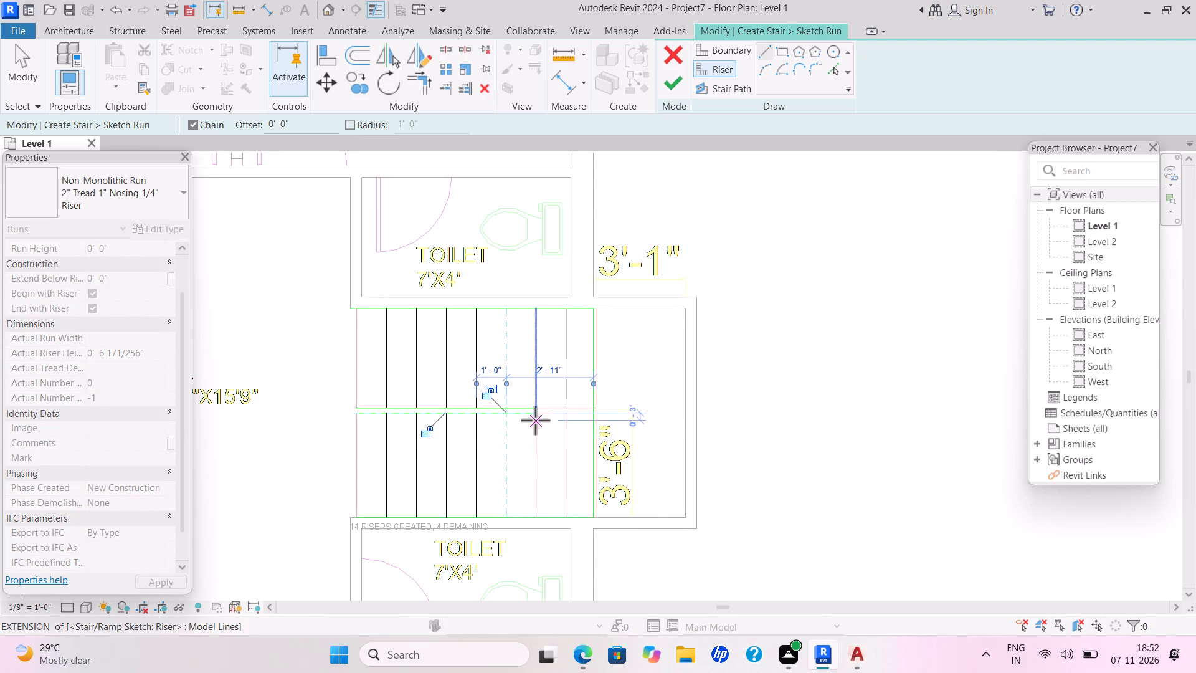
{"action": "left_click", "coordinate": [536, 419]}
{"action": "left_click", "coordinate": [538, 519]}
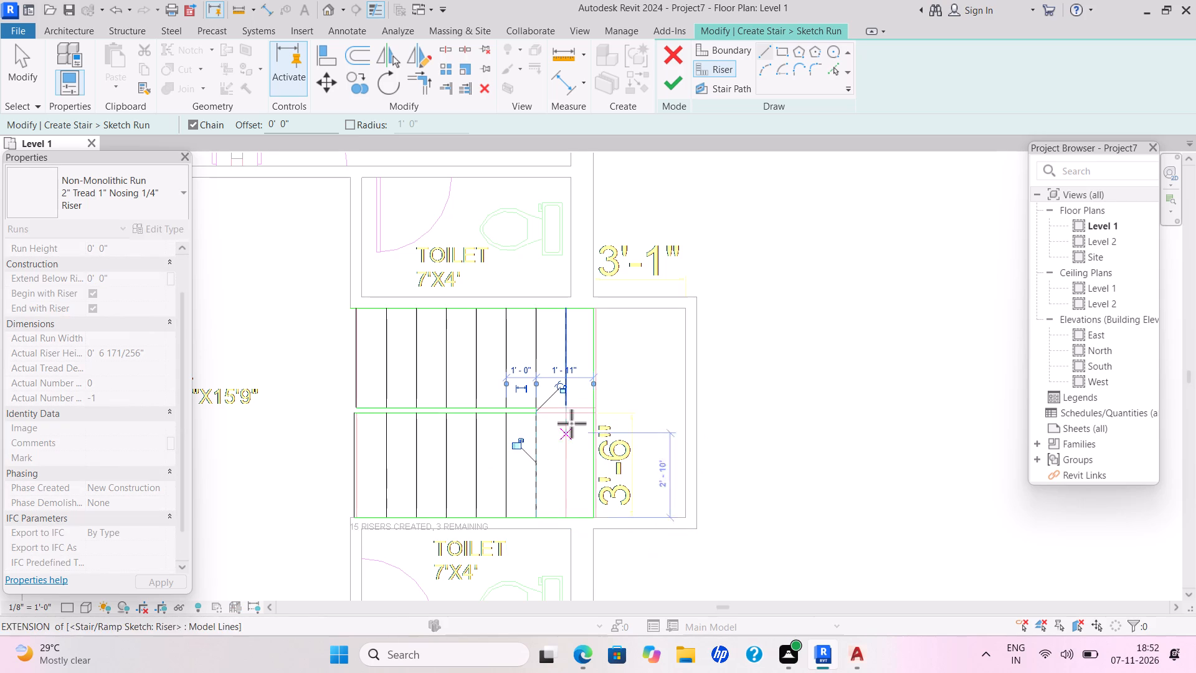
{"action": "left_click", "coordinate": [567, 418]}
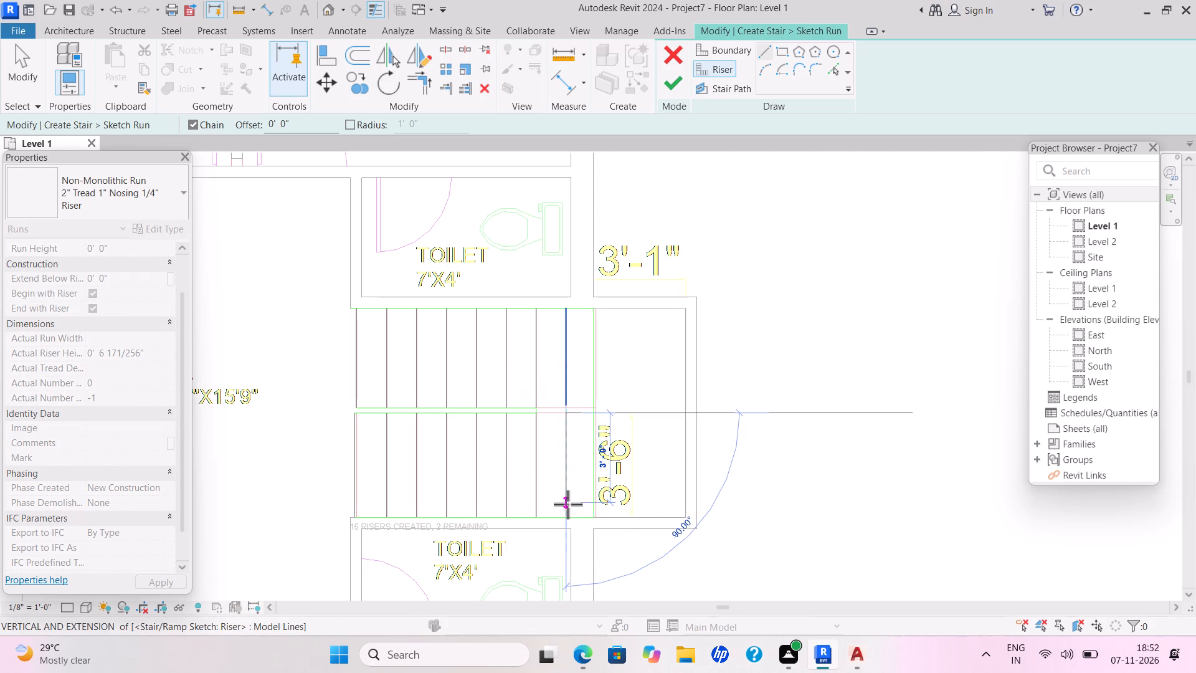
{"action": "key", "text": "Escape"}
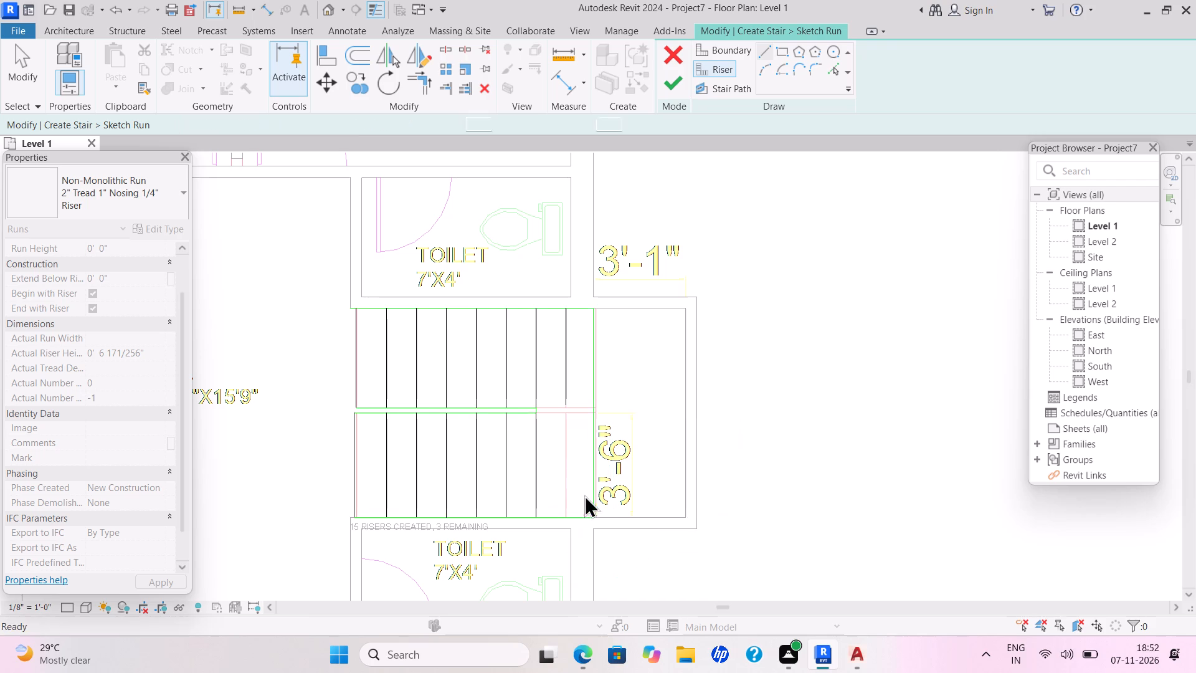
{"action": "key", "text": "Escape"}
Delete the upper flight's eighth riser, the 3'-3" line nearest the landing's outer edge.
{"action": "left_click", "coordinate": [566, 386]}
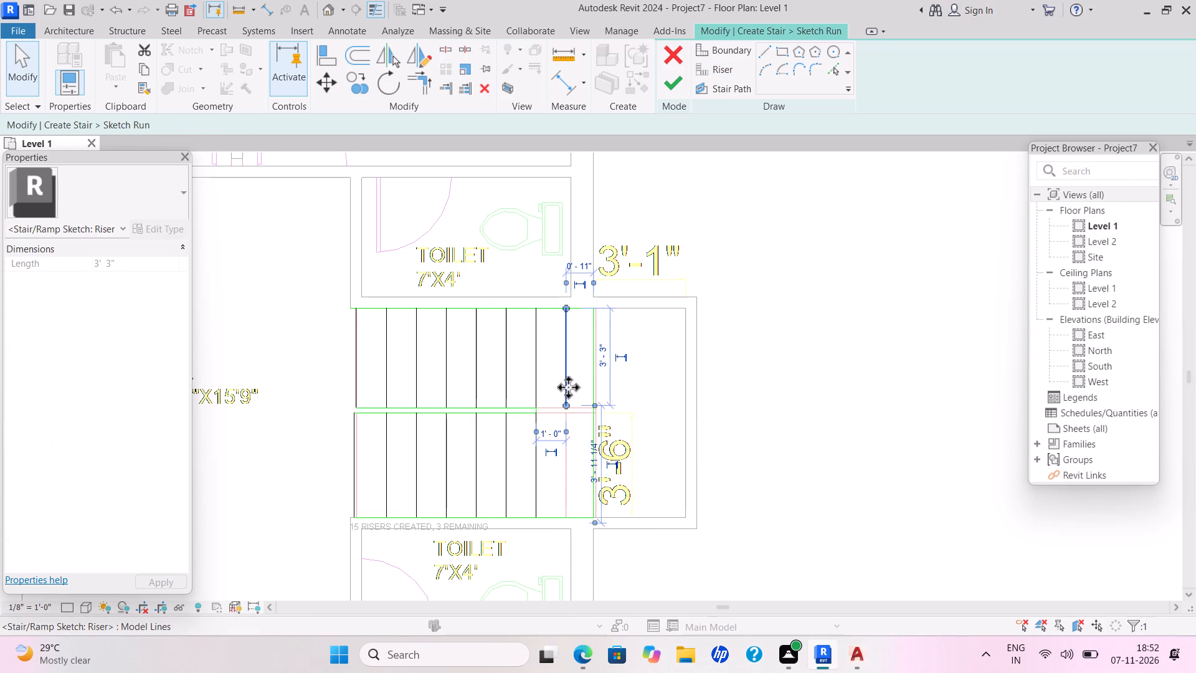
{"action": "key", "text": "Delete"}
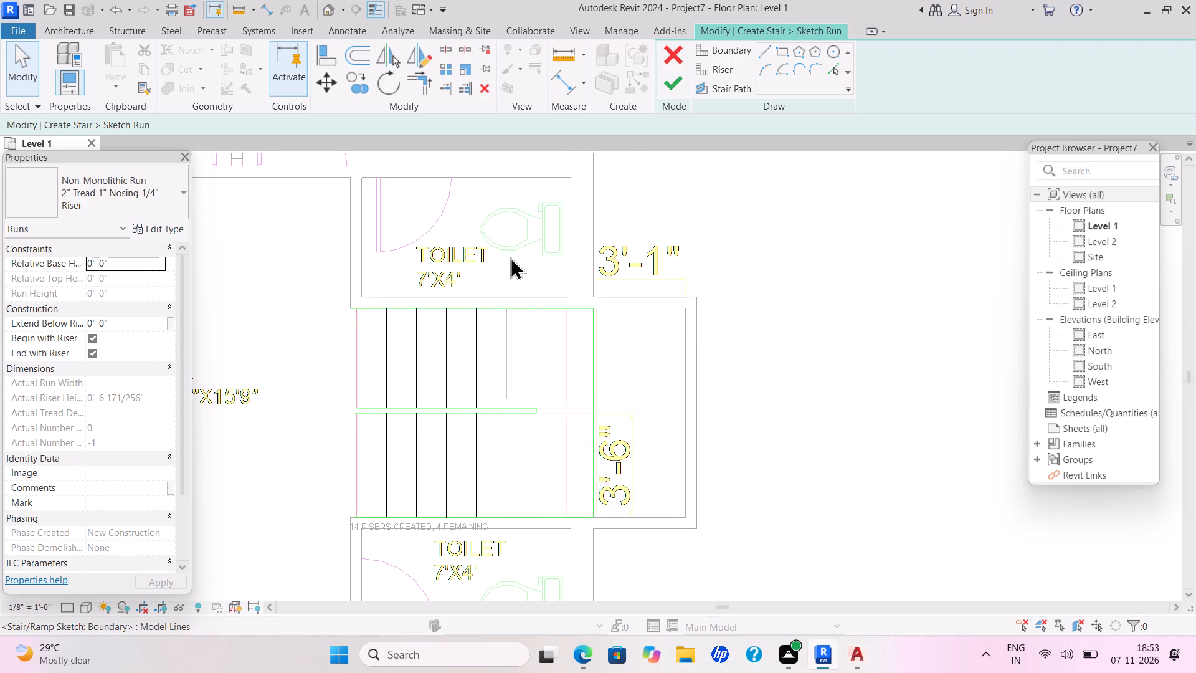
Draw the stair path along the lower flight, across the landing and back along the upper flight, and finish the run and stair.
{"action": "triple_click", "coordinate": [726, 85]}
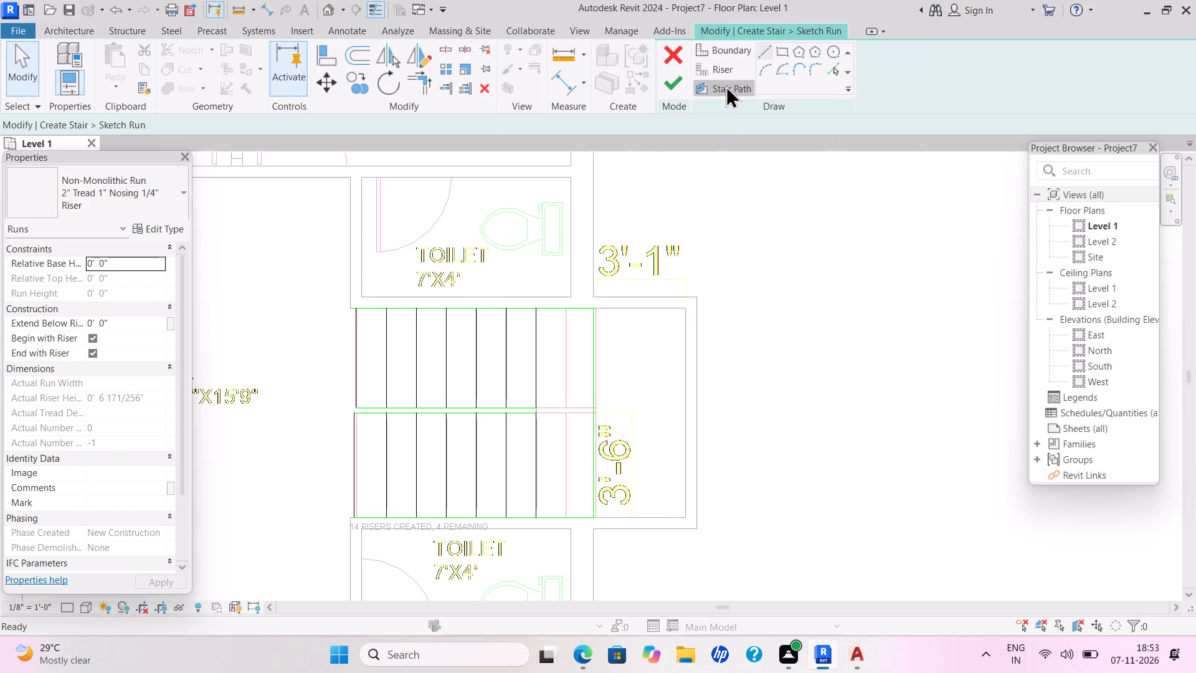
{"action": "left_click", "coordinate": [765, 47]}
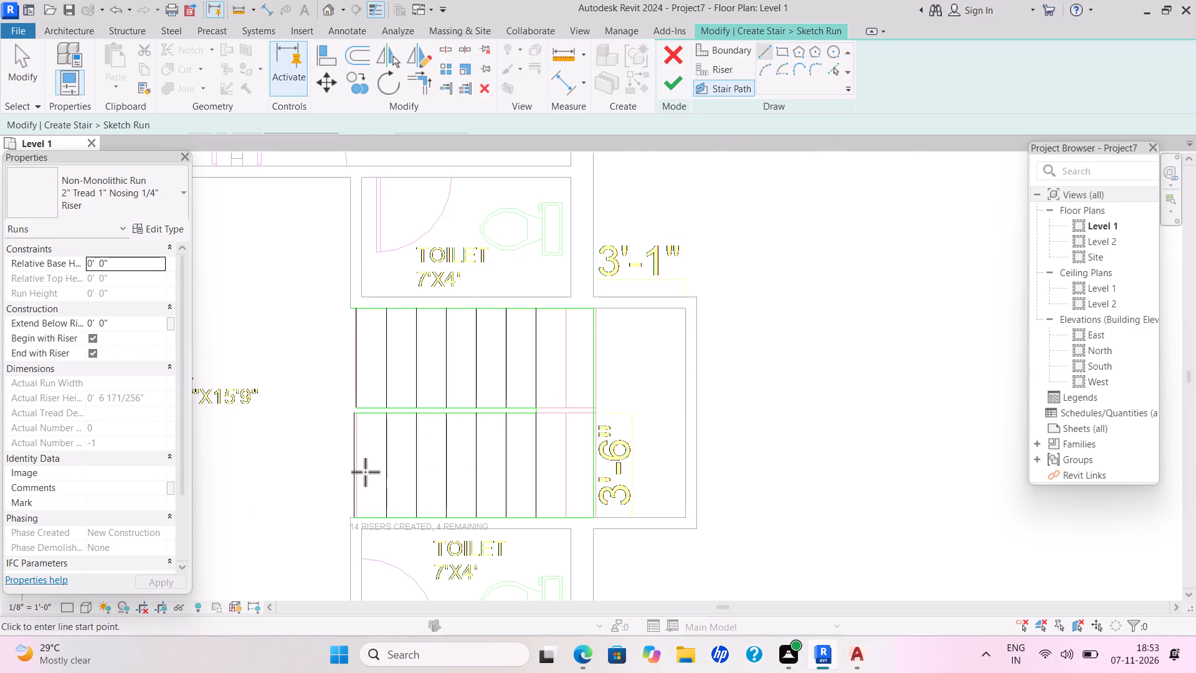
{"action": "left_click", "coordinate": [359, 472]}
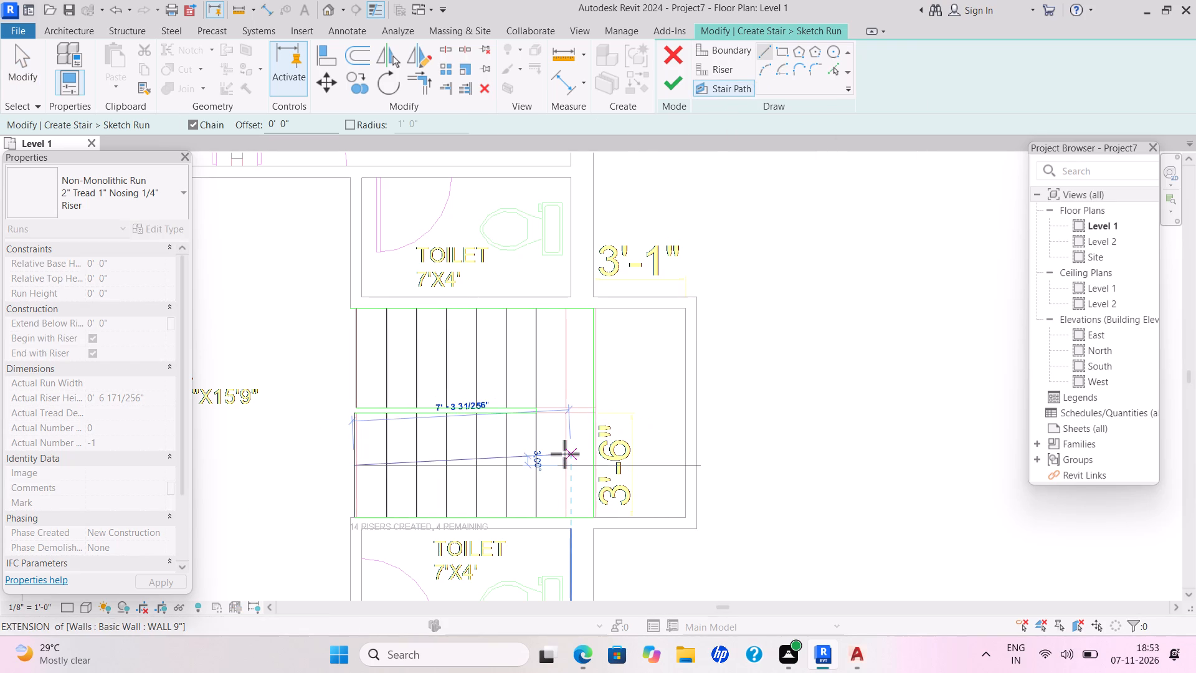
{"action": "left_click", "coordinate": [567, 467]}
{"action": "left_click", "coordinate": [562, 358]}
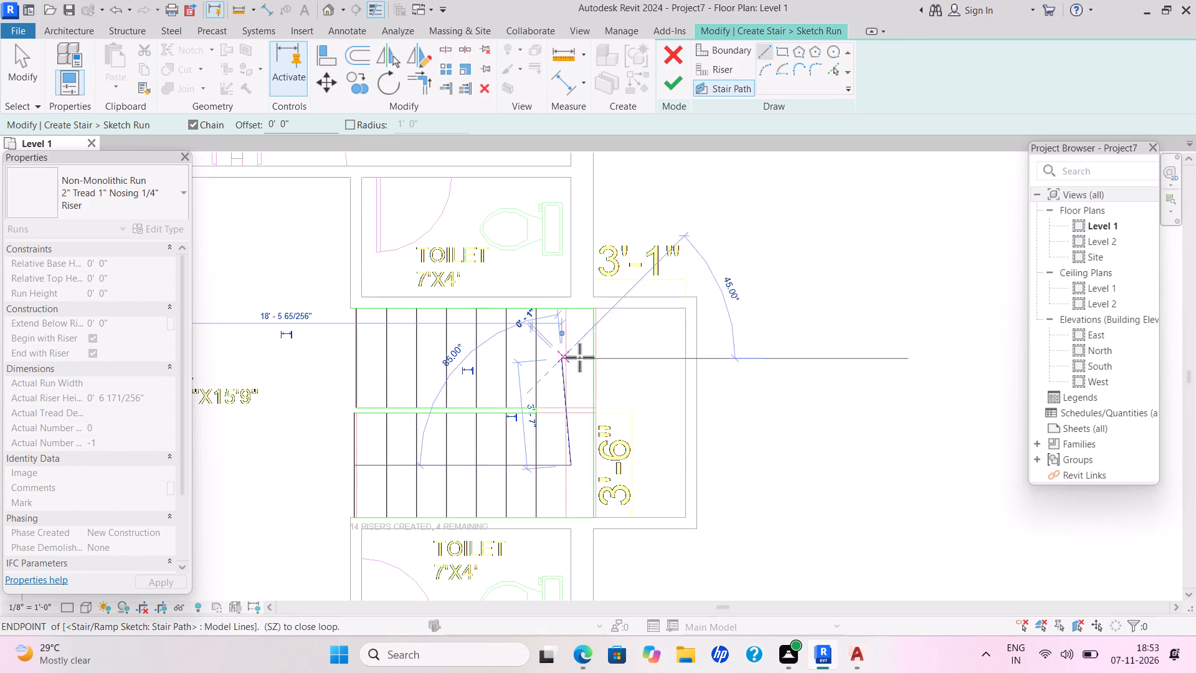
{"action": "left_click", "coordinate": [358, 356]}
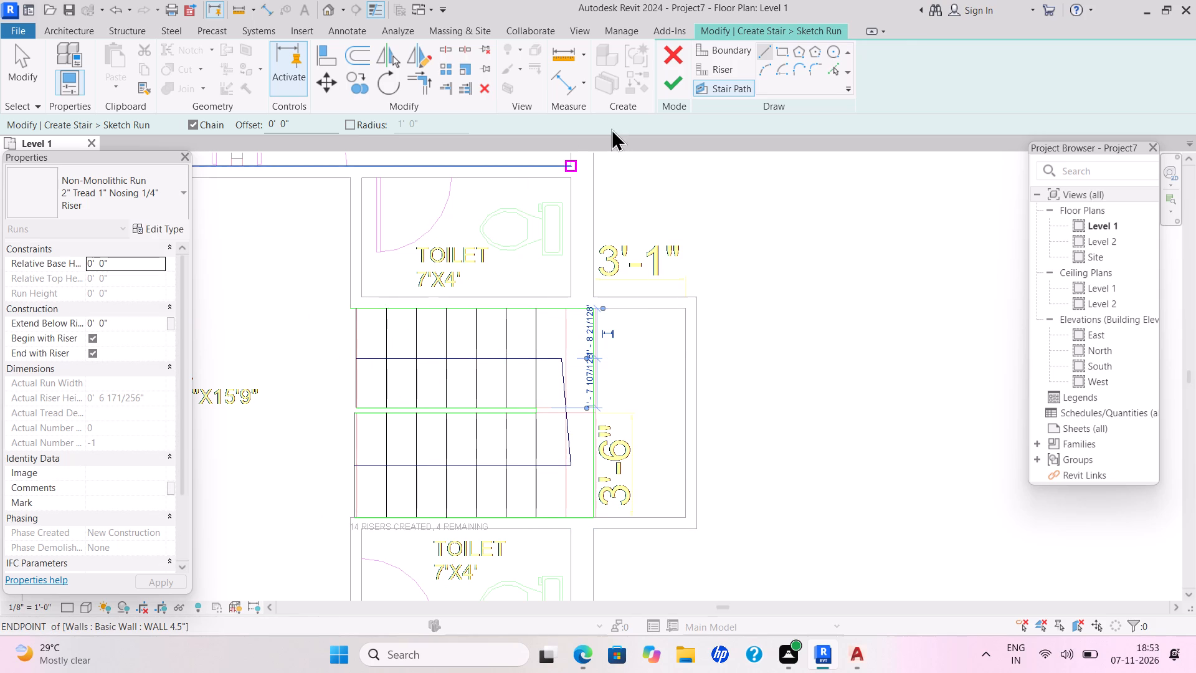
{"action": "left_click", "coordinate": [659, 79]}
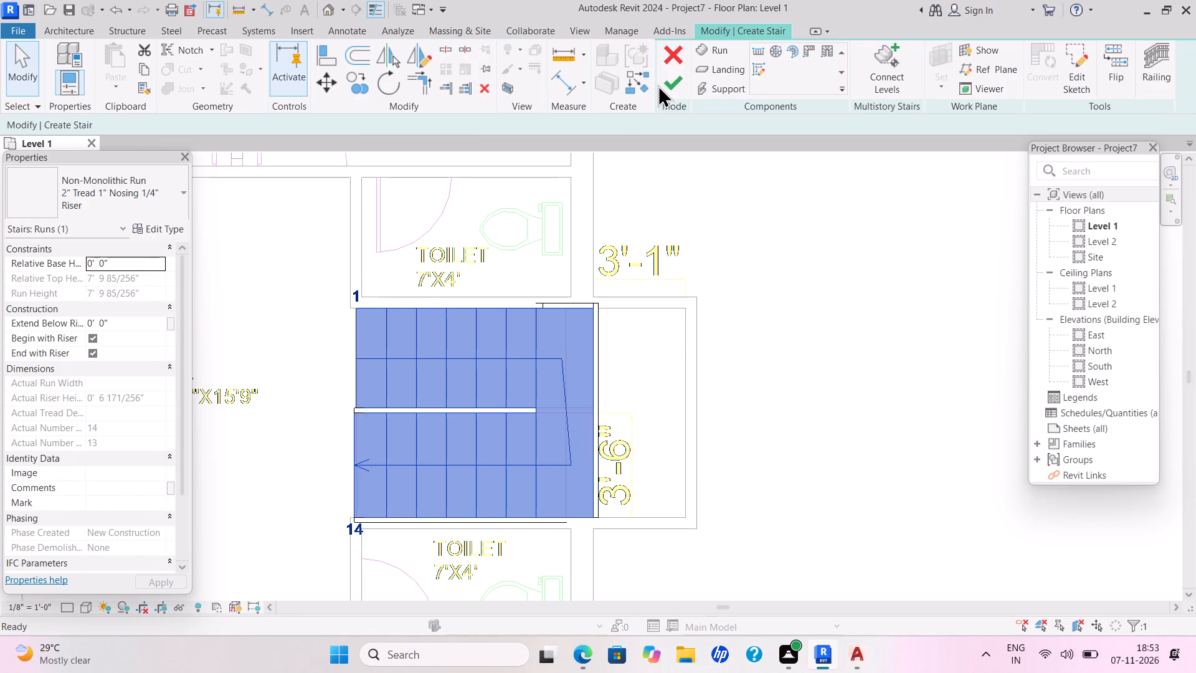
{"action": "left_click", "coordinate": [661, 88]}
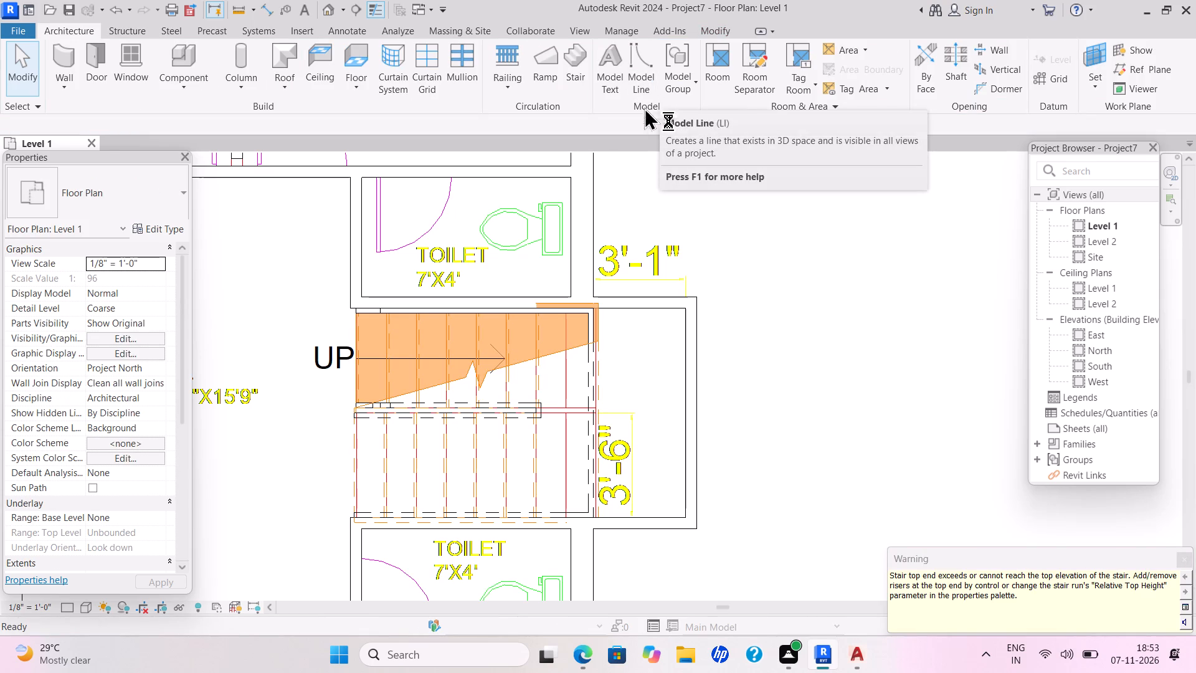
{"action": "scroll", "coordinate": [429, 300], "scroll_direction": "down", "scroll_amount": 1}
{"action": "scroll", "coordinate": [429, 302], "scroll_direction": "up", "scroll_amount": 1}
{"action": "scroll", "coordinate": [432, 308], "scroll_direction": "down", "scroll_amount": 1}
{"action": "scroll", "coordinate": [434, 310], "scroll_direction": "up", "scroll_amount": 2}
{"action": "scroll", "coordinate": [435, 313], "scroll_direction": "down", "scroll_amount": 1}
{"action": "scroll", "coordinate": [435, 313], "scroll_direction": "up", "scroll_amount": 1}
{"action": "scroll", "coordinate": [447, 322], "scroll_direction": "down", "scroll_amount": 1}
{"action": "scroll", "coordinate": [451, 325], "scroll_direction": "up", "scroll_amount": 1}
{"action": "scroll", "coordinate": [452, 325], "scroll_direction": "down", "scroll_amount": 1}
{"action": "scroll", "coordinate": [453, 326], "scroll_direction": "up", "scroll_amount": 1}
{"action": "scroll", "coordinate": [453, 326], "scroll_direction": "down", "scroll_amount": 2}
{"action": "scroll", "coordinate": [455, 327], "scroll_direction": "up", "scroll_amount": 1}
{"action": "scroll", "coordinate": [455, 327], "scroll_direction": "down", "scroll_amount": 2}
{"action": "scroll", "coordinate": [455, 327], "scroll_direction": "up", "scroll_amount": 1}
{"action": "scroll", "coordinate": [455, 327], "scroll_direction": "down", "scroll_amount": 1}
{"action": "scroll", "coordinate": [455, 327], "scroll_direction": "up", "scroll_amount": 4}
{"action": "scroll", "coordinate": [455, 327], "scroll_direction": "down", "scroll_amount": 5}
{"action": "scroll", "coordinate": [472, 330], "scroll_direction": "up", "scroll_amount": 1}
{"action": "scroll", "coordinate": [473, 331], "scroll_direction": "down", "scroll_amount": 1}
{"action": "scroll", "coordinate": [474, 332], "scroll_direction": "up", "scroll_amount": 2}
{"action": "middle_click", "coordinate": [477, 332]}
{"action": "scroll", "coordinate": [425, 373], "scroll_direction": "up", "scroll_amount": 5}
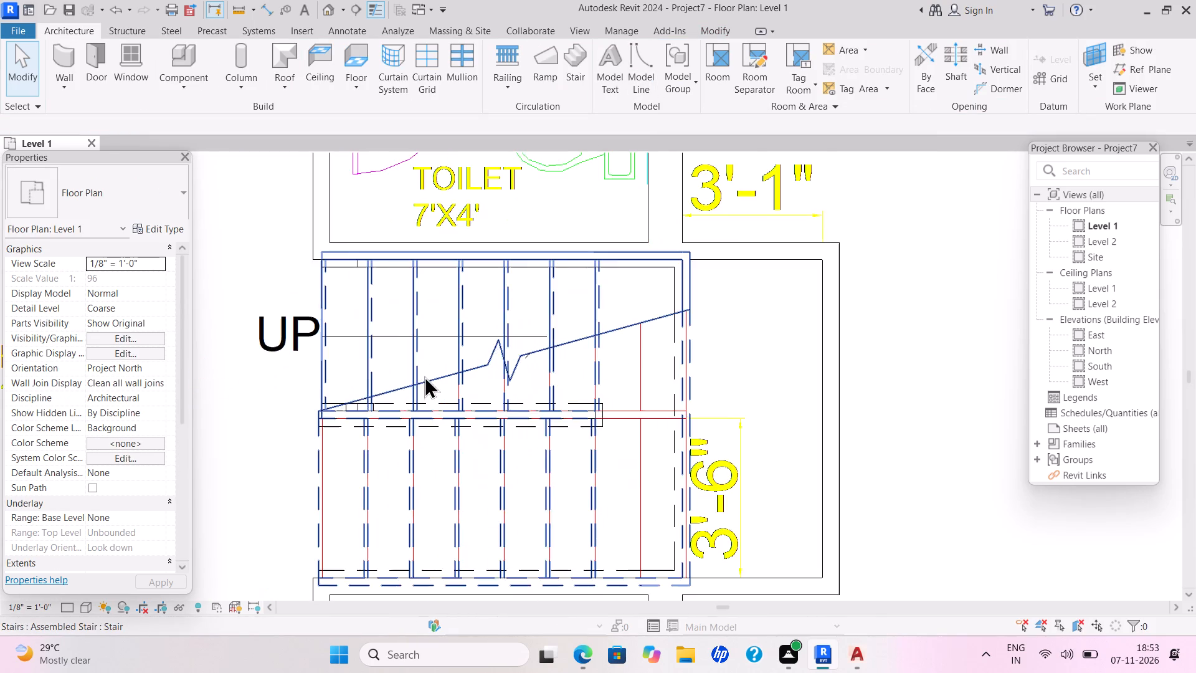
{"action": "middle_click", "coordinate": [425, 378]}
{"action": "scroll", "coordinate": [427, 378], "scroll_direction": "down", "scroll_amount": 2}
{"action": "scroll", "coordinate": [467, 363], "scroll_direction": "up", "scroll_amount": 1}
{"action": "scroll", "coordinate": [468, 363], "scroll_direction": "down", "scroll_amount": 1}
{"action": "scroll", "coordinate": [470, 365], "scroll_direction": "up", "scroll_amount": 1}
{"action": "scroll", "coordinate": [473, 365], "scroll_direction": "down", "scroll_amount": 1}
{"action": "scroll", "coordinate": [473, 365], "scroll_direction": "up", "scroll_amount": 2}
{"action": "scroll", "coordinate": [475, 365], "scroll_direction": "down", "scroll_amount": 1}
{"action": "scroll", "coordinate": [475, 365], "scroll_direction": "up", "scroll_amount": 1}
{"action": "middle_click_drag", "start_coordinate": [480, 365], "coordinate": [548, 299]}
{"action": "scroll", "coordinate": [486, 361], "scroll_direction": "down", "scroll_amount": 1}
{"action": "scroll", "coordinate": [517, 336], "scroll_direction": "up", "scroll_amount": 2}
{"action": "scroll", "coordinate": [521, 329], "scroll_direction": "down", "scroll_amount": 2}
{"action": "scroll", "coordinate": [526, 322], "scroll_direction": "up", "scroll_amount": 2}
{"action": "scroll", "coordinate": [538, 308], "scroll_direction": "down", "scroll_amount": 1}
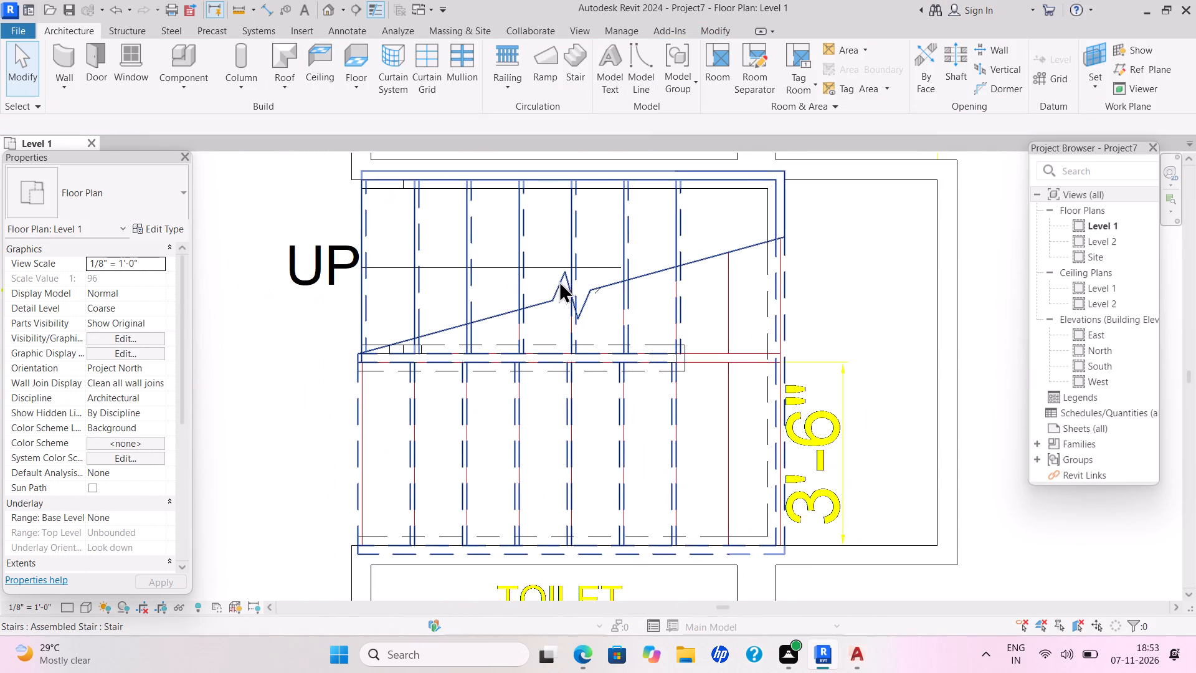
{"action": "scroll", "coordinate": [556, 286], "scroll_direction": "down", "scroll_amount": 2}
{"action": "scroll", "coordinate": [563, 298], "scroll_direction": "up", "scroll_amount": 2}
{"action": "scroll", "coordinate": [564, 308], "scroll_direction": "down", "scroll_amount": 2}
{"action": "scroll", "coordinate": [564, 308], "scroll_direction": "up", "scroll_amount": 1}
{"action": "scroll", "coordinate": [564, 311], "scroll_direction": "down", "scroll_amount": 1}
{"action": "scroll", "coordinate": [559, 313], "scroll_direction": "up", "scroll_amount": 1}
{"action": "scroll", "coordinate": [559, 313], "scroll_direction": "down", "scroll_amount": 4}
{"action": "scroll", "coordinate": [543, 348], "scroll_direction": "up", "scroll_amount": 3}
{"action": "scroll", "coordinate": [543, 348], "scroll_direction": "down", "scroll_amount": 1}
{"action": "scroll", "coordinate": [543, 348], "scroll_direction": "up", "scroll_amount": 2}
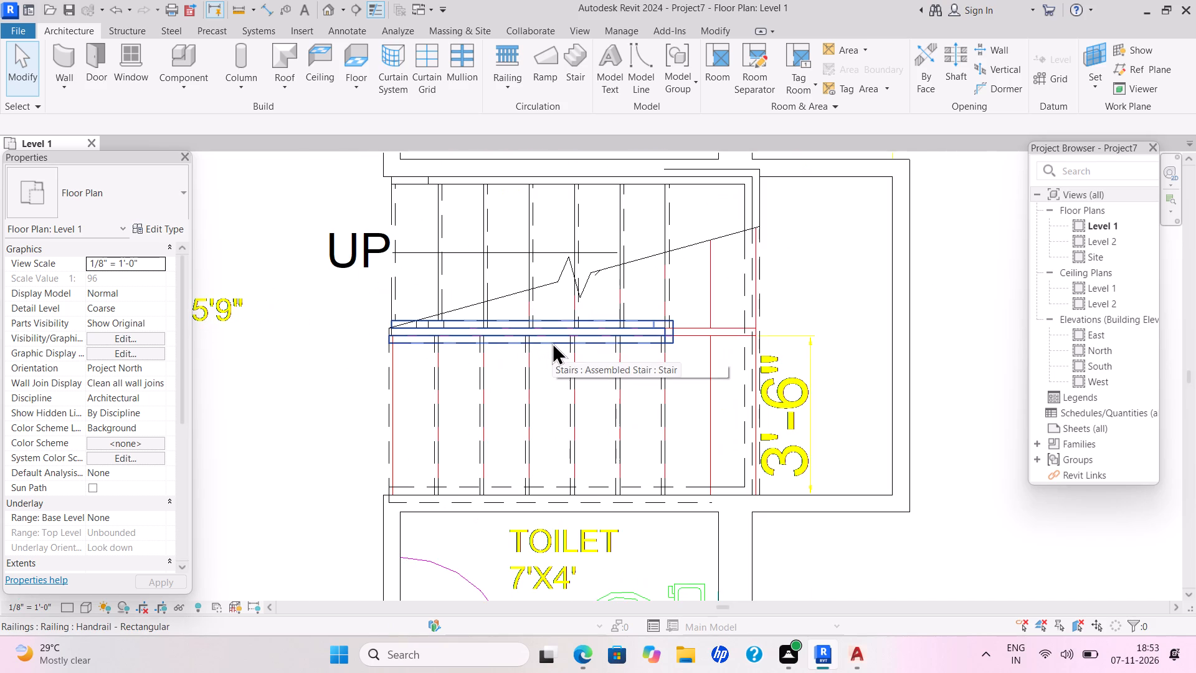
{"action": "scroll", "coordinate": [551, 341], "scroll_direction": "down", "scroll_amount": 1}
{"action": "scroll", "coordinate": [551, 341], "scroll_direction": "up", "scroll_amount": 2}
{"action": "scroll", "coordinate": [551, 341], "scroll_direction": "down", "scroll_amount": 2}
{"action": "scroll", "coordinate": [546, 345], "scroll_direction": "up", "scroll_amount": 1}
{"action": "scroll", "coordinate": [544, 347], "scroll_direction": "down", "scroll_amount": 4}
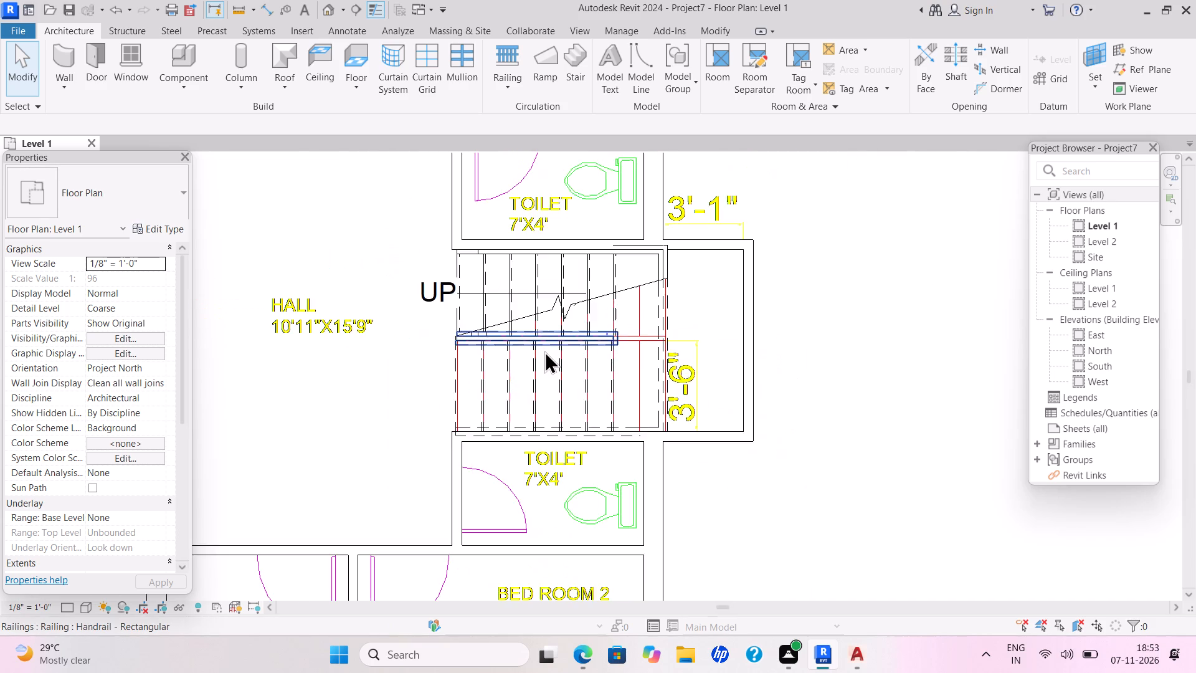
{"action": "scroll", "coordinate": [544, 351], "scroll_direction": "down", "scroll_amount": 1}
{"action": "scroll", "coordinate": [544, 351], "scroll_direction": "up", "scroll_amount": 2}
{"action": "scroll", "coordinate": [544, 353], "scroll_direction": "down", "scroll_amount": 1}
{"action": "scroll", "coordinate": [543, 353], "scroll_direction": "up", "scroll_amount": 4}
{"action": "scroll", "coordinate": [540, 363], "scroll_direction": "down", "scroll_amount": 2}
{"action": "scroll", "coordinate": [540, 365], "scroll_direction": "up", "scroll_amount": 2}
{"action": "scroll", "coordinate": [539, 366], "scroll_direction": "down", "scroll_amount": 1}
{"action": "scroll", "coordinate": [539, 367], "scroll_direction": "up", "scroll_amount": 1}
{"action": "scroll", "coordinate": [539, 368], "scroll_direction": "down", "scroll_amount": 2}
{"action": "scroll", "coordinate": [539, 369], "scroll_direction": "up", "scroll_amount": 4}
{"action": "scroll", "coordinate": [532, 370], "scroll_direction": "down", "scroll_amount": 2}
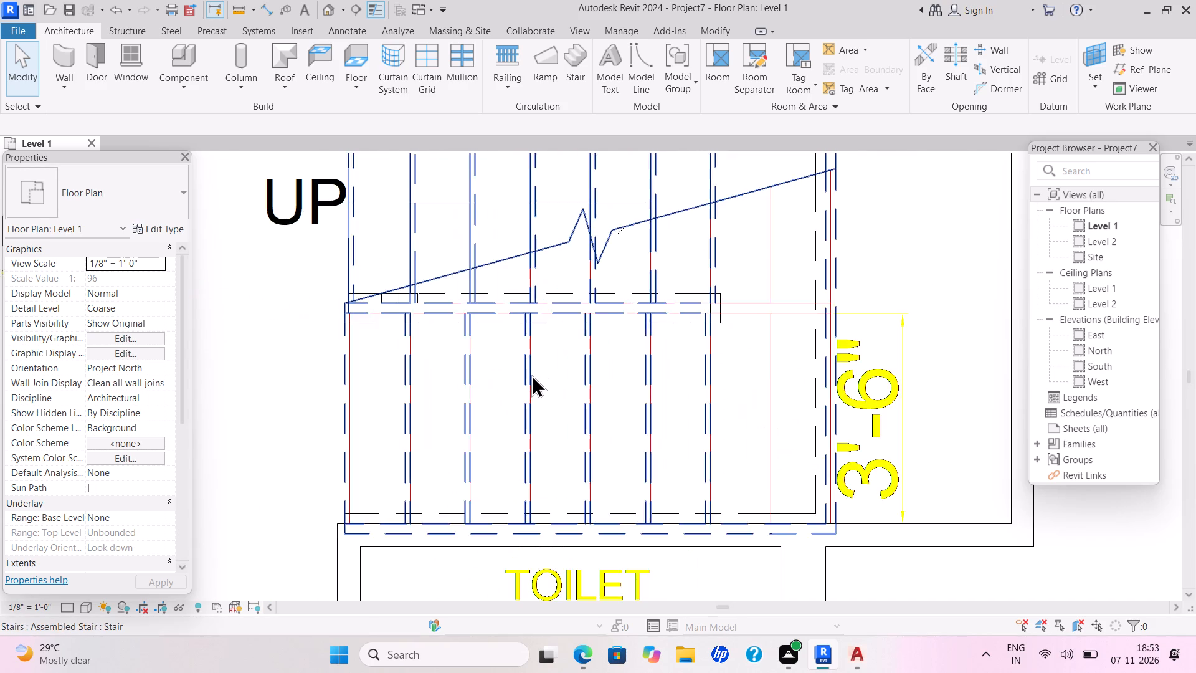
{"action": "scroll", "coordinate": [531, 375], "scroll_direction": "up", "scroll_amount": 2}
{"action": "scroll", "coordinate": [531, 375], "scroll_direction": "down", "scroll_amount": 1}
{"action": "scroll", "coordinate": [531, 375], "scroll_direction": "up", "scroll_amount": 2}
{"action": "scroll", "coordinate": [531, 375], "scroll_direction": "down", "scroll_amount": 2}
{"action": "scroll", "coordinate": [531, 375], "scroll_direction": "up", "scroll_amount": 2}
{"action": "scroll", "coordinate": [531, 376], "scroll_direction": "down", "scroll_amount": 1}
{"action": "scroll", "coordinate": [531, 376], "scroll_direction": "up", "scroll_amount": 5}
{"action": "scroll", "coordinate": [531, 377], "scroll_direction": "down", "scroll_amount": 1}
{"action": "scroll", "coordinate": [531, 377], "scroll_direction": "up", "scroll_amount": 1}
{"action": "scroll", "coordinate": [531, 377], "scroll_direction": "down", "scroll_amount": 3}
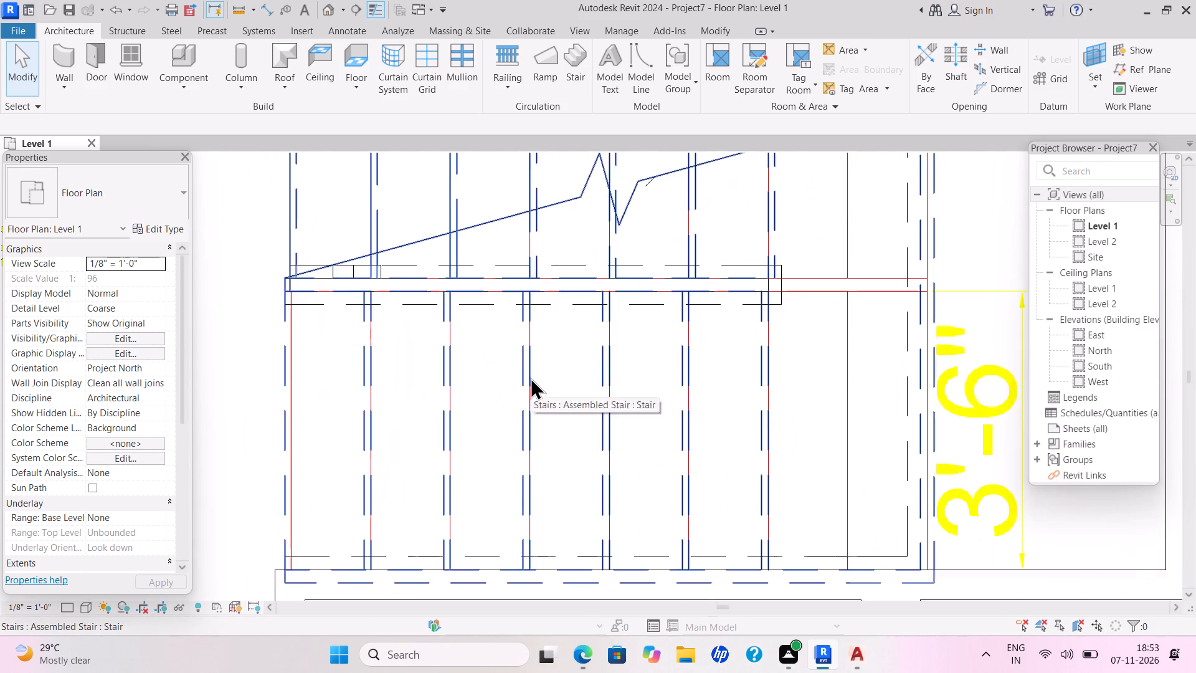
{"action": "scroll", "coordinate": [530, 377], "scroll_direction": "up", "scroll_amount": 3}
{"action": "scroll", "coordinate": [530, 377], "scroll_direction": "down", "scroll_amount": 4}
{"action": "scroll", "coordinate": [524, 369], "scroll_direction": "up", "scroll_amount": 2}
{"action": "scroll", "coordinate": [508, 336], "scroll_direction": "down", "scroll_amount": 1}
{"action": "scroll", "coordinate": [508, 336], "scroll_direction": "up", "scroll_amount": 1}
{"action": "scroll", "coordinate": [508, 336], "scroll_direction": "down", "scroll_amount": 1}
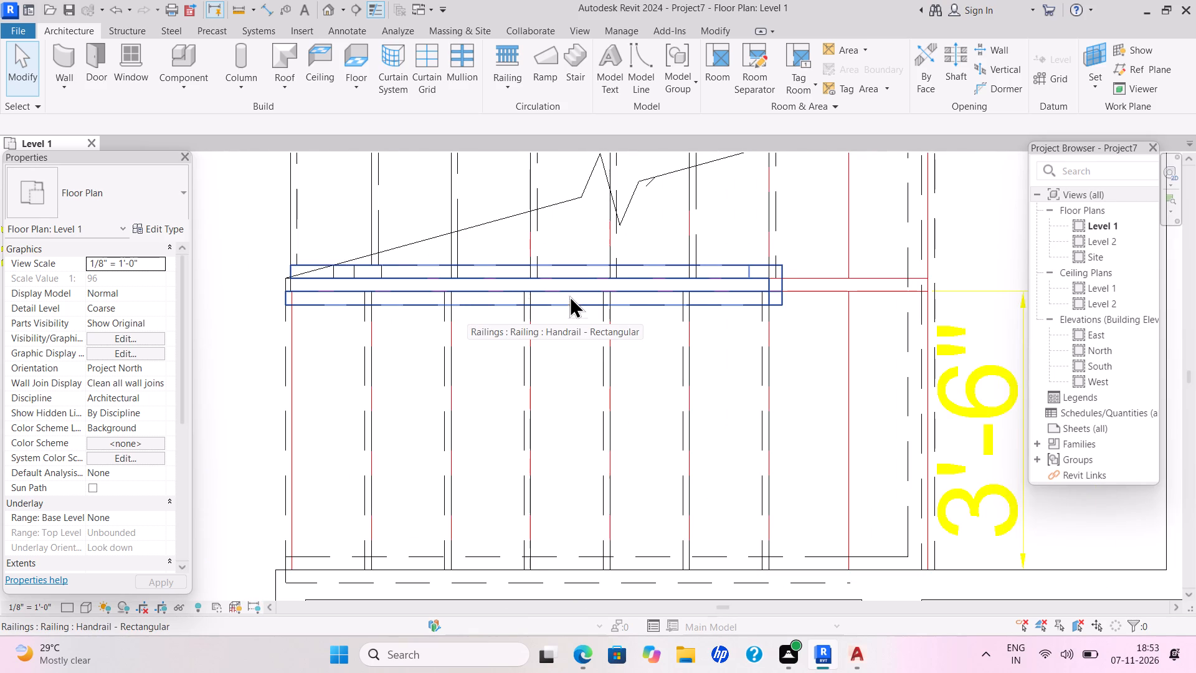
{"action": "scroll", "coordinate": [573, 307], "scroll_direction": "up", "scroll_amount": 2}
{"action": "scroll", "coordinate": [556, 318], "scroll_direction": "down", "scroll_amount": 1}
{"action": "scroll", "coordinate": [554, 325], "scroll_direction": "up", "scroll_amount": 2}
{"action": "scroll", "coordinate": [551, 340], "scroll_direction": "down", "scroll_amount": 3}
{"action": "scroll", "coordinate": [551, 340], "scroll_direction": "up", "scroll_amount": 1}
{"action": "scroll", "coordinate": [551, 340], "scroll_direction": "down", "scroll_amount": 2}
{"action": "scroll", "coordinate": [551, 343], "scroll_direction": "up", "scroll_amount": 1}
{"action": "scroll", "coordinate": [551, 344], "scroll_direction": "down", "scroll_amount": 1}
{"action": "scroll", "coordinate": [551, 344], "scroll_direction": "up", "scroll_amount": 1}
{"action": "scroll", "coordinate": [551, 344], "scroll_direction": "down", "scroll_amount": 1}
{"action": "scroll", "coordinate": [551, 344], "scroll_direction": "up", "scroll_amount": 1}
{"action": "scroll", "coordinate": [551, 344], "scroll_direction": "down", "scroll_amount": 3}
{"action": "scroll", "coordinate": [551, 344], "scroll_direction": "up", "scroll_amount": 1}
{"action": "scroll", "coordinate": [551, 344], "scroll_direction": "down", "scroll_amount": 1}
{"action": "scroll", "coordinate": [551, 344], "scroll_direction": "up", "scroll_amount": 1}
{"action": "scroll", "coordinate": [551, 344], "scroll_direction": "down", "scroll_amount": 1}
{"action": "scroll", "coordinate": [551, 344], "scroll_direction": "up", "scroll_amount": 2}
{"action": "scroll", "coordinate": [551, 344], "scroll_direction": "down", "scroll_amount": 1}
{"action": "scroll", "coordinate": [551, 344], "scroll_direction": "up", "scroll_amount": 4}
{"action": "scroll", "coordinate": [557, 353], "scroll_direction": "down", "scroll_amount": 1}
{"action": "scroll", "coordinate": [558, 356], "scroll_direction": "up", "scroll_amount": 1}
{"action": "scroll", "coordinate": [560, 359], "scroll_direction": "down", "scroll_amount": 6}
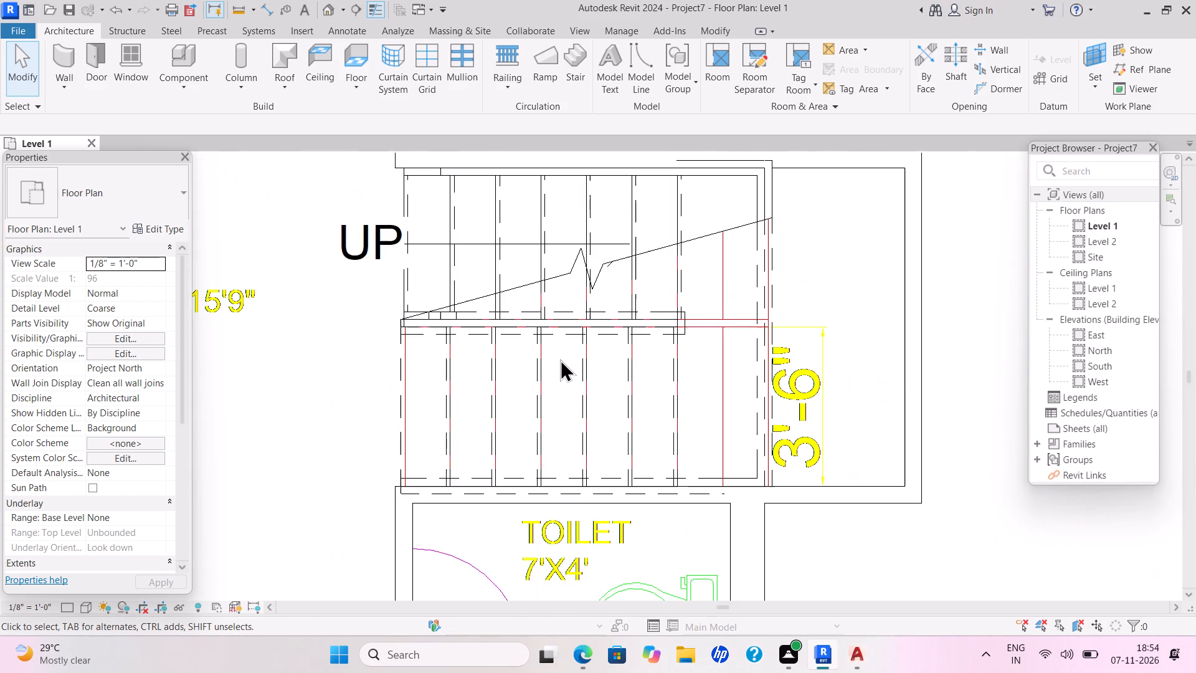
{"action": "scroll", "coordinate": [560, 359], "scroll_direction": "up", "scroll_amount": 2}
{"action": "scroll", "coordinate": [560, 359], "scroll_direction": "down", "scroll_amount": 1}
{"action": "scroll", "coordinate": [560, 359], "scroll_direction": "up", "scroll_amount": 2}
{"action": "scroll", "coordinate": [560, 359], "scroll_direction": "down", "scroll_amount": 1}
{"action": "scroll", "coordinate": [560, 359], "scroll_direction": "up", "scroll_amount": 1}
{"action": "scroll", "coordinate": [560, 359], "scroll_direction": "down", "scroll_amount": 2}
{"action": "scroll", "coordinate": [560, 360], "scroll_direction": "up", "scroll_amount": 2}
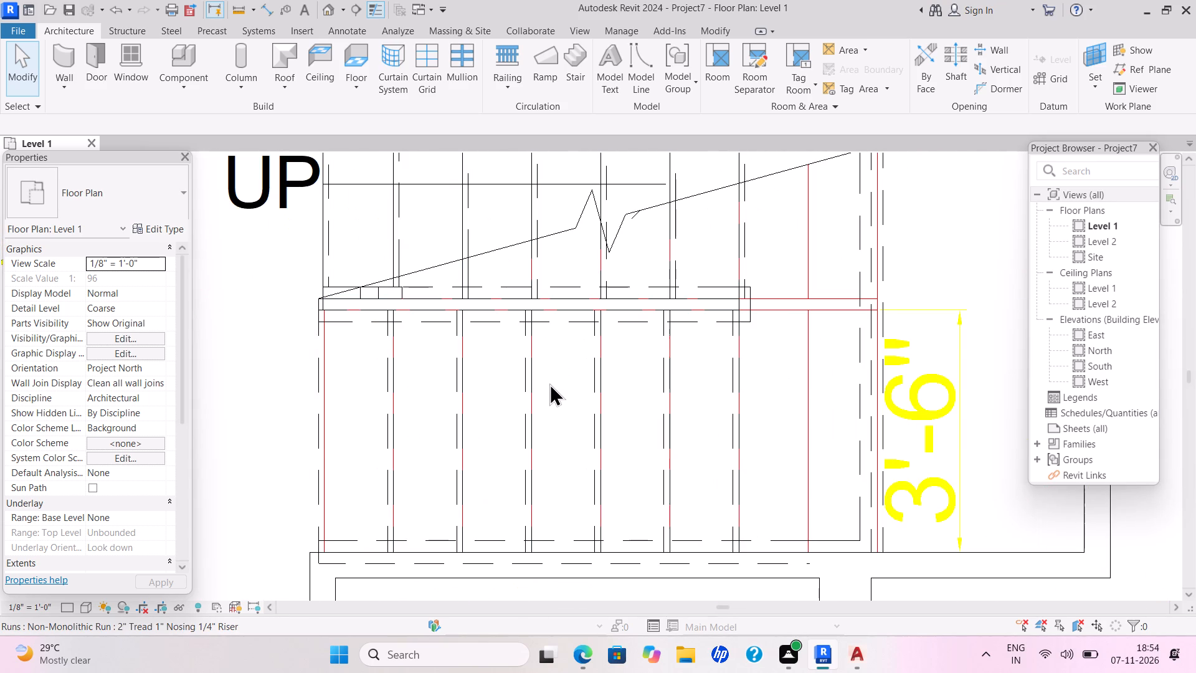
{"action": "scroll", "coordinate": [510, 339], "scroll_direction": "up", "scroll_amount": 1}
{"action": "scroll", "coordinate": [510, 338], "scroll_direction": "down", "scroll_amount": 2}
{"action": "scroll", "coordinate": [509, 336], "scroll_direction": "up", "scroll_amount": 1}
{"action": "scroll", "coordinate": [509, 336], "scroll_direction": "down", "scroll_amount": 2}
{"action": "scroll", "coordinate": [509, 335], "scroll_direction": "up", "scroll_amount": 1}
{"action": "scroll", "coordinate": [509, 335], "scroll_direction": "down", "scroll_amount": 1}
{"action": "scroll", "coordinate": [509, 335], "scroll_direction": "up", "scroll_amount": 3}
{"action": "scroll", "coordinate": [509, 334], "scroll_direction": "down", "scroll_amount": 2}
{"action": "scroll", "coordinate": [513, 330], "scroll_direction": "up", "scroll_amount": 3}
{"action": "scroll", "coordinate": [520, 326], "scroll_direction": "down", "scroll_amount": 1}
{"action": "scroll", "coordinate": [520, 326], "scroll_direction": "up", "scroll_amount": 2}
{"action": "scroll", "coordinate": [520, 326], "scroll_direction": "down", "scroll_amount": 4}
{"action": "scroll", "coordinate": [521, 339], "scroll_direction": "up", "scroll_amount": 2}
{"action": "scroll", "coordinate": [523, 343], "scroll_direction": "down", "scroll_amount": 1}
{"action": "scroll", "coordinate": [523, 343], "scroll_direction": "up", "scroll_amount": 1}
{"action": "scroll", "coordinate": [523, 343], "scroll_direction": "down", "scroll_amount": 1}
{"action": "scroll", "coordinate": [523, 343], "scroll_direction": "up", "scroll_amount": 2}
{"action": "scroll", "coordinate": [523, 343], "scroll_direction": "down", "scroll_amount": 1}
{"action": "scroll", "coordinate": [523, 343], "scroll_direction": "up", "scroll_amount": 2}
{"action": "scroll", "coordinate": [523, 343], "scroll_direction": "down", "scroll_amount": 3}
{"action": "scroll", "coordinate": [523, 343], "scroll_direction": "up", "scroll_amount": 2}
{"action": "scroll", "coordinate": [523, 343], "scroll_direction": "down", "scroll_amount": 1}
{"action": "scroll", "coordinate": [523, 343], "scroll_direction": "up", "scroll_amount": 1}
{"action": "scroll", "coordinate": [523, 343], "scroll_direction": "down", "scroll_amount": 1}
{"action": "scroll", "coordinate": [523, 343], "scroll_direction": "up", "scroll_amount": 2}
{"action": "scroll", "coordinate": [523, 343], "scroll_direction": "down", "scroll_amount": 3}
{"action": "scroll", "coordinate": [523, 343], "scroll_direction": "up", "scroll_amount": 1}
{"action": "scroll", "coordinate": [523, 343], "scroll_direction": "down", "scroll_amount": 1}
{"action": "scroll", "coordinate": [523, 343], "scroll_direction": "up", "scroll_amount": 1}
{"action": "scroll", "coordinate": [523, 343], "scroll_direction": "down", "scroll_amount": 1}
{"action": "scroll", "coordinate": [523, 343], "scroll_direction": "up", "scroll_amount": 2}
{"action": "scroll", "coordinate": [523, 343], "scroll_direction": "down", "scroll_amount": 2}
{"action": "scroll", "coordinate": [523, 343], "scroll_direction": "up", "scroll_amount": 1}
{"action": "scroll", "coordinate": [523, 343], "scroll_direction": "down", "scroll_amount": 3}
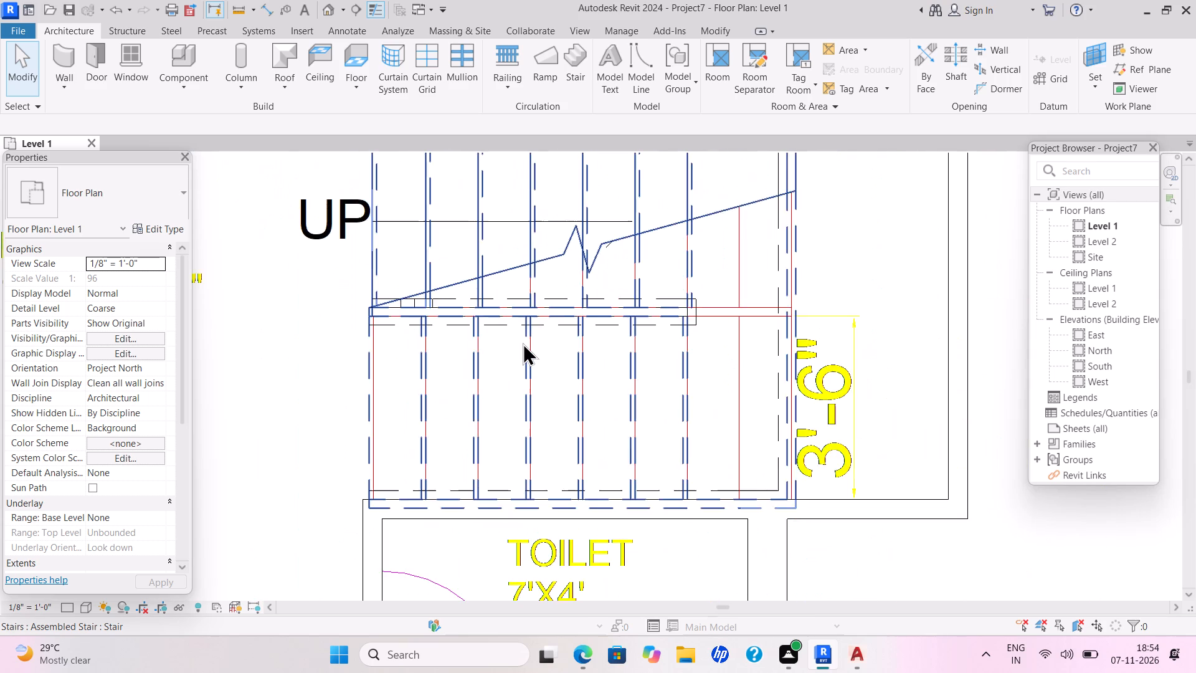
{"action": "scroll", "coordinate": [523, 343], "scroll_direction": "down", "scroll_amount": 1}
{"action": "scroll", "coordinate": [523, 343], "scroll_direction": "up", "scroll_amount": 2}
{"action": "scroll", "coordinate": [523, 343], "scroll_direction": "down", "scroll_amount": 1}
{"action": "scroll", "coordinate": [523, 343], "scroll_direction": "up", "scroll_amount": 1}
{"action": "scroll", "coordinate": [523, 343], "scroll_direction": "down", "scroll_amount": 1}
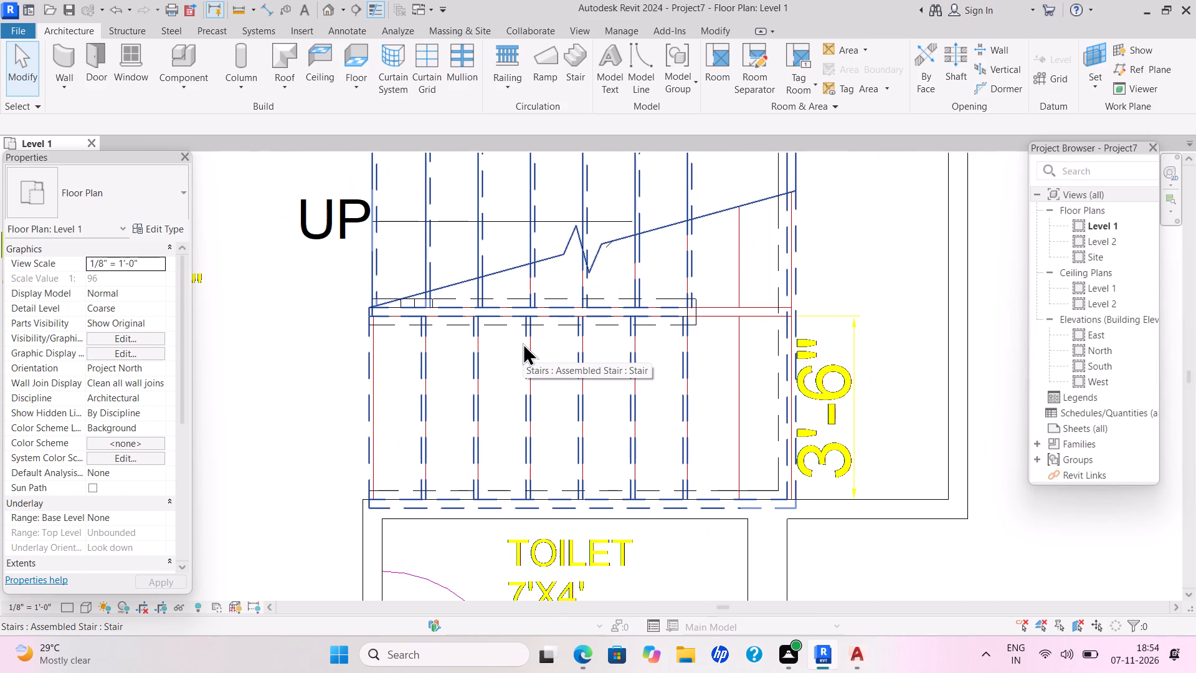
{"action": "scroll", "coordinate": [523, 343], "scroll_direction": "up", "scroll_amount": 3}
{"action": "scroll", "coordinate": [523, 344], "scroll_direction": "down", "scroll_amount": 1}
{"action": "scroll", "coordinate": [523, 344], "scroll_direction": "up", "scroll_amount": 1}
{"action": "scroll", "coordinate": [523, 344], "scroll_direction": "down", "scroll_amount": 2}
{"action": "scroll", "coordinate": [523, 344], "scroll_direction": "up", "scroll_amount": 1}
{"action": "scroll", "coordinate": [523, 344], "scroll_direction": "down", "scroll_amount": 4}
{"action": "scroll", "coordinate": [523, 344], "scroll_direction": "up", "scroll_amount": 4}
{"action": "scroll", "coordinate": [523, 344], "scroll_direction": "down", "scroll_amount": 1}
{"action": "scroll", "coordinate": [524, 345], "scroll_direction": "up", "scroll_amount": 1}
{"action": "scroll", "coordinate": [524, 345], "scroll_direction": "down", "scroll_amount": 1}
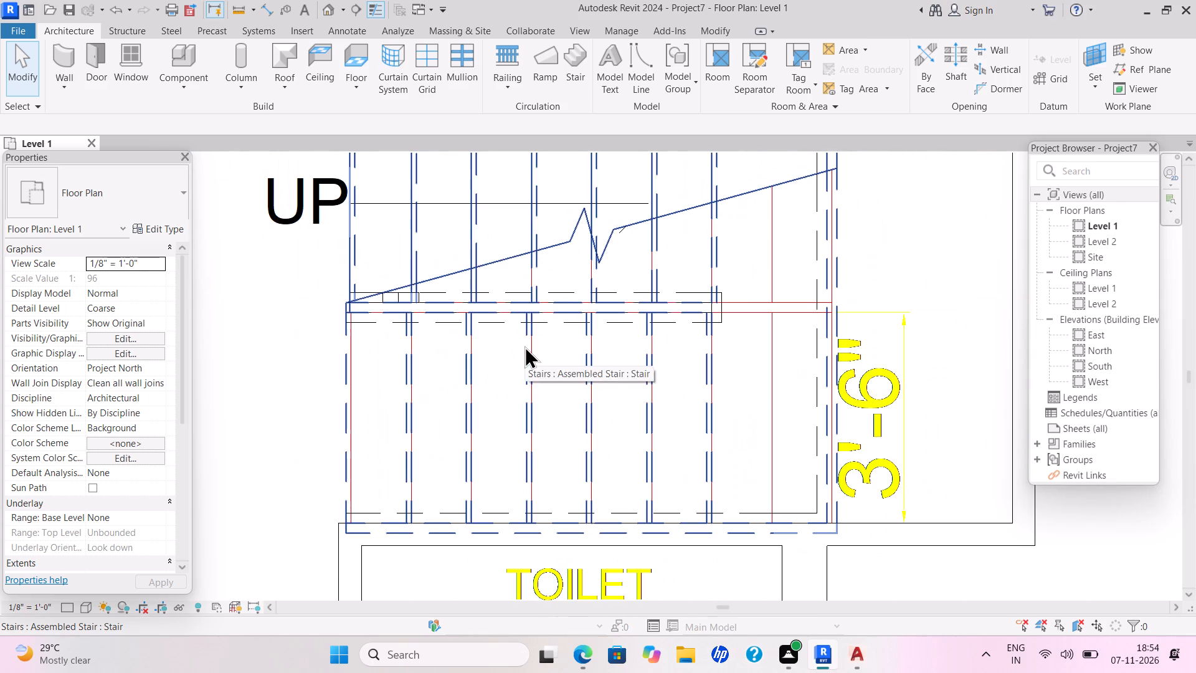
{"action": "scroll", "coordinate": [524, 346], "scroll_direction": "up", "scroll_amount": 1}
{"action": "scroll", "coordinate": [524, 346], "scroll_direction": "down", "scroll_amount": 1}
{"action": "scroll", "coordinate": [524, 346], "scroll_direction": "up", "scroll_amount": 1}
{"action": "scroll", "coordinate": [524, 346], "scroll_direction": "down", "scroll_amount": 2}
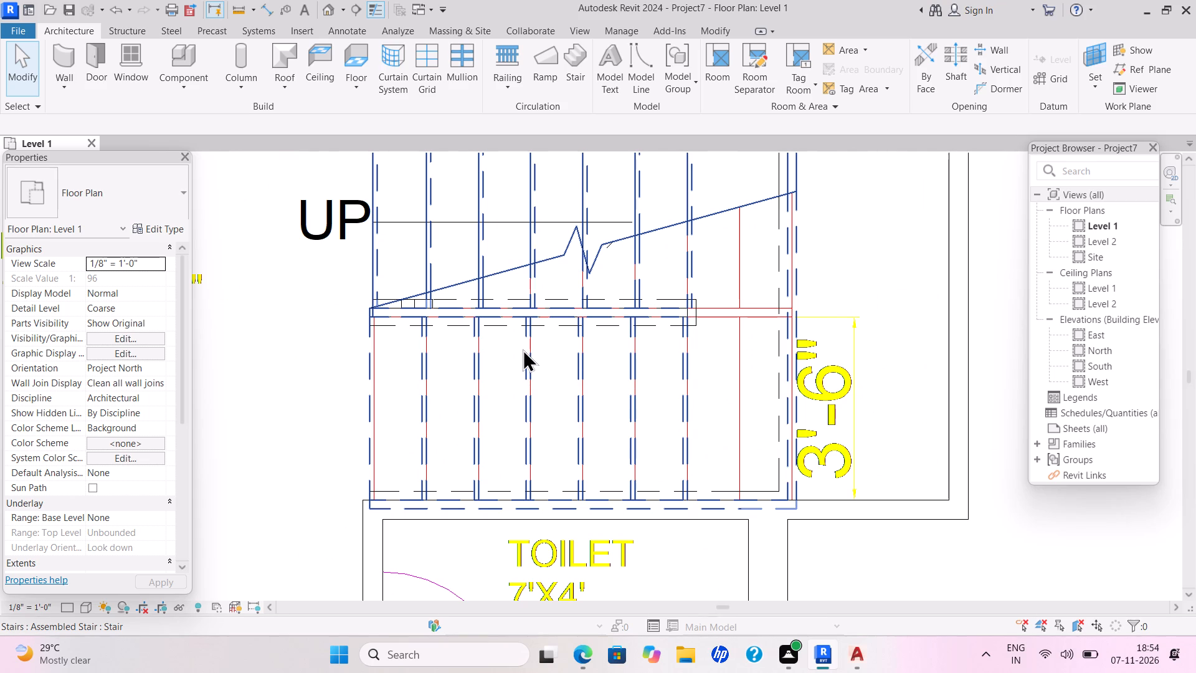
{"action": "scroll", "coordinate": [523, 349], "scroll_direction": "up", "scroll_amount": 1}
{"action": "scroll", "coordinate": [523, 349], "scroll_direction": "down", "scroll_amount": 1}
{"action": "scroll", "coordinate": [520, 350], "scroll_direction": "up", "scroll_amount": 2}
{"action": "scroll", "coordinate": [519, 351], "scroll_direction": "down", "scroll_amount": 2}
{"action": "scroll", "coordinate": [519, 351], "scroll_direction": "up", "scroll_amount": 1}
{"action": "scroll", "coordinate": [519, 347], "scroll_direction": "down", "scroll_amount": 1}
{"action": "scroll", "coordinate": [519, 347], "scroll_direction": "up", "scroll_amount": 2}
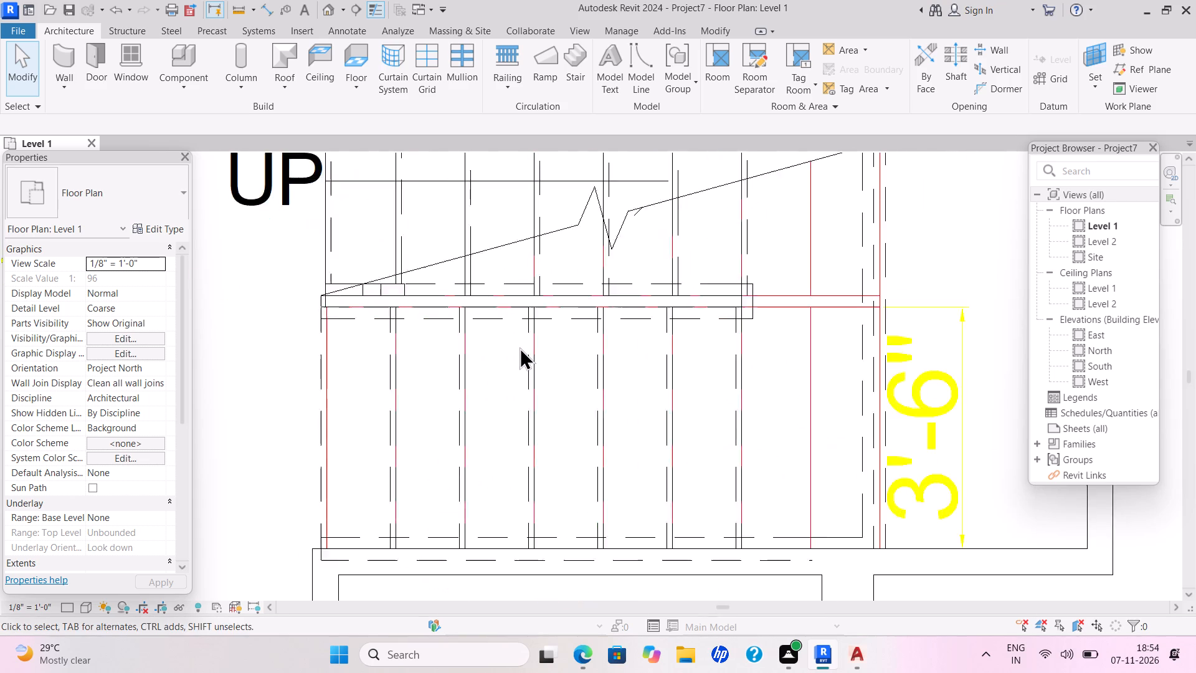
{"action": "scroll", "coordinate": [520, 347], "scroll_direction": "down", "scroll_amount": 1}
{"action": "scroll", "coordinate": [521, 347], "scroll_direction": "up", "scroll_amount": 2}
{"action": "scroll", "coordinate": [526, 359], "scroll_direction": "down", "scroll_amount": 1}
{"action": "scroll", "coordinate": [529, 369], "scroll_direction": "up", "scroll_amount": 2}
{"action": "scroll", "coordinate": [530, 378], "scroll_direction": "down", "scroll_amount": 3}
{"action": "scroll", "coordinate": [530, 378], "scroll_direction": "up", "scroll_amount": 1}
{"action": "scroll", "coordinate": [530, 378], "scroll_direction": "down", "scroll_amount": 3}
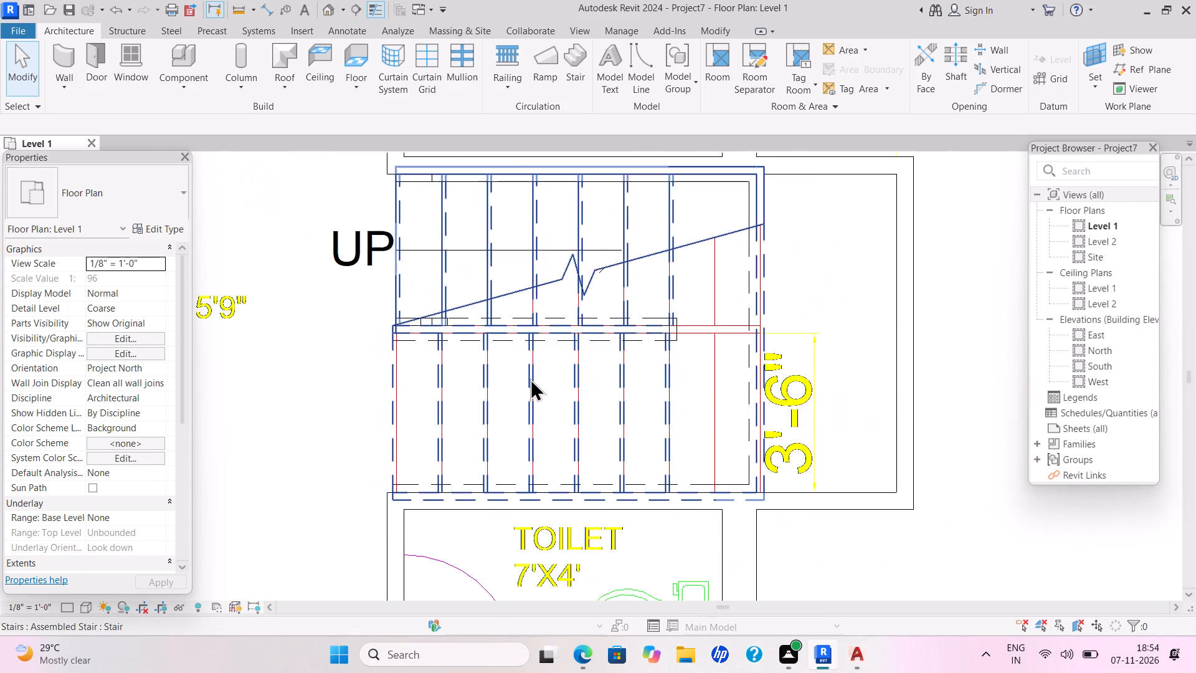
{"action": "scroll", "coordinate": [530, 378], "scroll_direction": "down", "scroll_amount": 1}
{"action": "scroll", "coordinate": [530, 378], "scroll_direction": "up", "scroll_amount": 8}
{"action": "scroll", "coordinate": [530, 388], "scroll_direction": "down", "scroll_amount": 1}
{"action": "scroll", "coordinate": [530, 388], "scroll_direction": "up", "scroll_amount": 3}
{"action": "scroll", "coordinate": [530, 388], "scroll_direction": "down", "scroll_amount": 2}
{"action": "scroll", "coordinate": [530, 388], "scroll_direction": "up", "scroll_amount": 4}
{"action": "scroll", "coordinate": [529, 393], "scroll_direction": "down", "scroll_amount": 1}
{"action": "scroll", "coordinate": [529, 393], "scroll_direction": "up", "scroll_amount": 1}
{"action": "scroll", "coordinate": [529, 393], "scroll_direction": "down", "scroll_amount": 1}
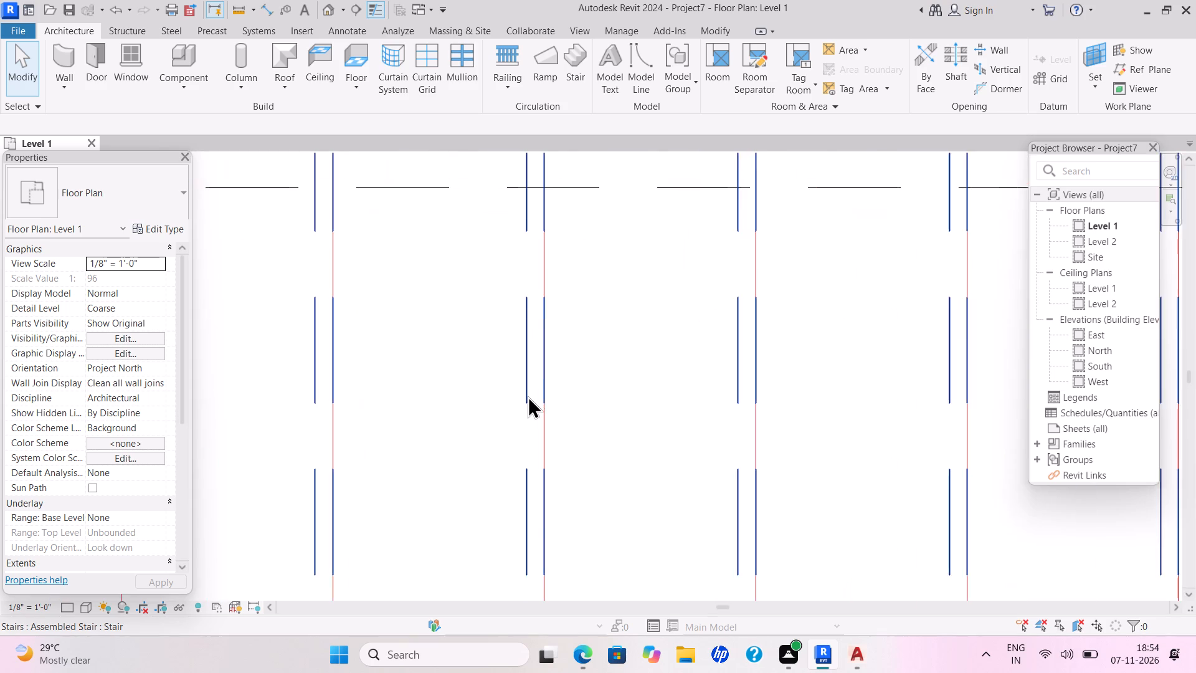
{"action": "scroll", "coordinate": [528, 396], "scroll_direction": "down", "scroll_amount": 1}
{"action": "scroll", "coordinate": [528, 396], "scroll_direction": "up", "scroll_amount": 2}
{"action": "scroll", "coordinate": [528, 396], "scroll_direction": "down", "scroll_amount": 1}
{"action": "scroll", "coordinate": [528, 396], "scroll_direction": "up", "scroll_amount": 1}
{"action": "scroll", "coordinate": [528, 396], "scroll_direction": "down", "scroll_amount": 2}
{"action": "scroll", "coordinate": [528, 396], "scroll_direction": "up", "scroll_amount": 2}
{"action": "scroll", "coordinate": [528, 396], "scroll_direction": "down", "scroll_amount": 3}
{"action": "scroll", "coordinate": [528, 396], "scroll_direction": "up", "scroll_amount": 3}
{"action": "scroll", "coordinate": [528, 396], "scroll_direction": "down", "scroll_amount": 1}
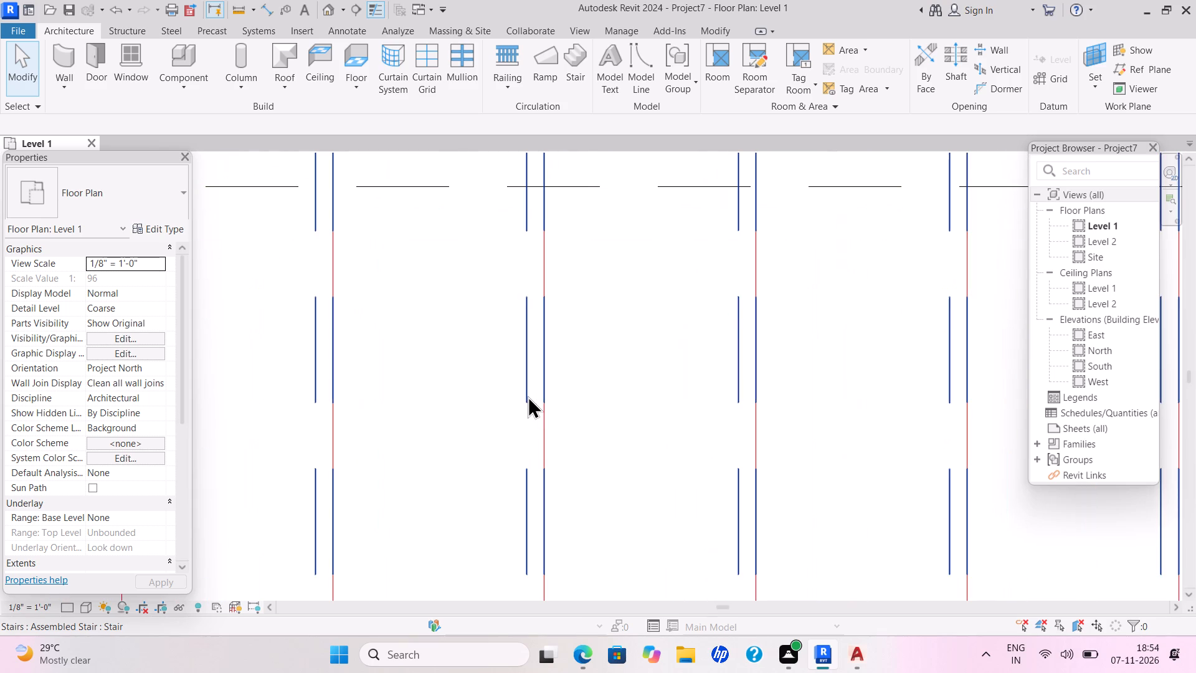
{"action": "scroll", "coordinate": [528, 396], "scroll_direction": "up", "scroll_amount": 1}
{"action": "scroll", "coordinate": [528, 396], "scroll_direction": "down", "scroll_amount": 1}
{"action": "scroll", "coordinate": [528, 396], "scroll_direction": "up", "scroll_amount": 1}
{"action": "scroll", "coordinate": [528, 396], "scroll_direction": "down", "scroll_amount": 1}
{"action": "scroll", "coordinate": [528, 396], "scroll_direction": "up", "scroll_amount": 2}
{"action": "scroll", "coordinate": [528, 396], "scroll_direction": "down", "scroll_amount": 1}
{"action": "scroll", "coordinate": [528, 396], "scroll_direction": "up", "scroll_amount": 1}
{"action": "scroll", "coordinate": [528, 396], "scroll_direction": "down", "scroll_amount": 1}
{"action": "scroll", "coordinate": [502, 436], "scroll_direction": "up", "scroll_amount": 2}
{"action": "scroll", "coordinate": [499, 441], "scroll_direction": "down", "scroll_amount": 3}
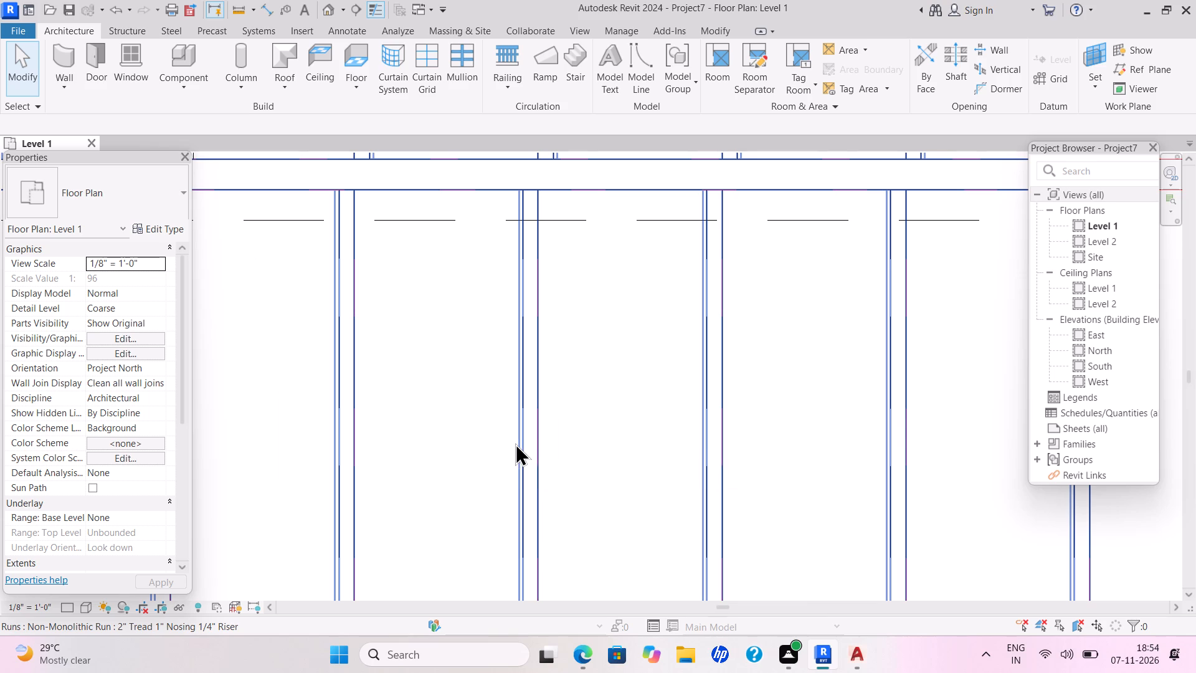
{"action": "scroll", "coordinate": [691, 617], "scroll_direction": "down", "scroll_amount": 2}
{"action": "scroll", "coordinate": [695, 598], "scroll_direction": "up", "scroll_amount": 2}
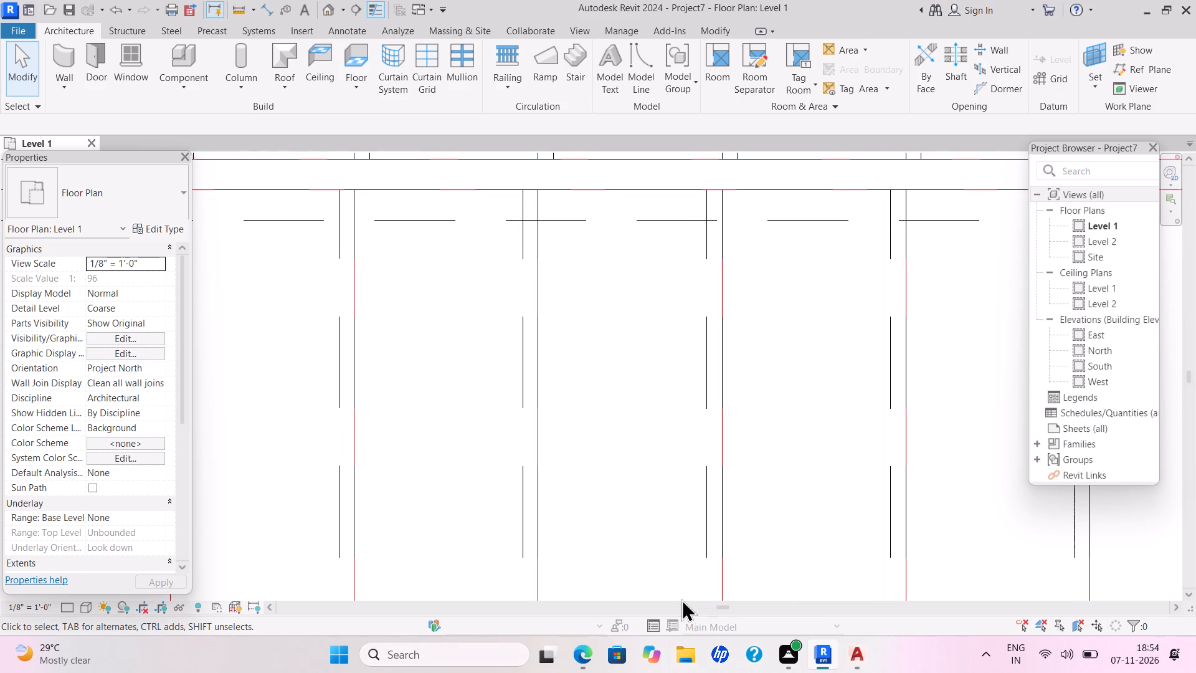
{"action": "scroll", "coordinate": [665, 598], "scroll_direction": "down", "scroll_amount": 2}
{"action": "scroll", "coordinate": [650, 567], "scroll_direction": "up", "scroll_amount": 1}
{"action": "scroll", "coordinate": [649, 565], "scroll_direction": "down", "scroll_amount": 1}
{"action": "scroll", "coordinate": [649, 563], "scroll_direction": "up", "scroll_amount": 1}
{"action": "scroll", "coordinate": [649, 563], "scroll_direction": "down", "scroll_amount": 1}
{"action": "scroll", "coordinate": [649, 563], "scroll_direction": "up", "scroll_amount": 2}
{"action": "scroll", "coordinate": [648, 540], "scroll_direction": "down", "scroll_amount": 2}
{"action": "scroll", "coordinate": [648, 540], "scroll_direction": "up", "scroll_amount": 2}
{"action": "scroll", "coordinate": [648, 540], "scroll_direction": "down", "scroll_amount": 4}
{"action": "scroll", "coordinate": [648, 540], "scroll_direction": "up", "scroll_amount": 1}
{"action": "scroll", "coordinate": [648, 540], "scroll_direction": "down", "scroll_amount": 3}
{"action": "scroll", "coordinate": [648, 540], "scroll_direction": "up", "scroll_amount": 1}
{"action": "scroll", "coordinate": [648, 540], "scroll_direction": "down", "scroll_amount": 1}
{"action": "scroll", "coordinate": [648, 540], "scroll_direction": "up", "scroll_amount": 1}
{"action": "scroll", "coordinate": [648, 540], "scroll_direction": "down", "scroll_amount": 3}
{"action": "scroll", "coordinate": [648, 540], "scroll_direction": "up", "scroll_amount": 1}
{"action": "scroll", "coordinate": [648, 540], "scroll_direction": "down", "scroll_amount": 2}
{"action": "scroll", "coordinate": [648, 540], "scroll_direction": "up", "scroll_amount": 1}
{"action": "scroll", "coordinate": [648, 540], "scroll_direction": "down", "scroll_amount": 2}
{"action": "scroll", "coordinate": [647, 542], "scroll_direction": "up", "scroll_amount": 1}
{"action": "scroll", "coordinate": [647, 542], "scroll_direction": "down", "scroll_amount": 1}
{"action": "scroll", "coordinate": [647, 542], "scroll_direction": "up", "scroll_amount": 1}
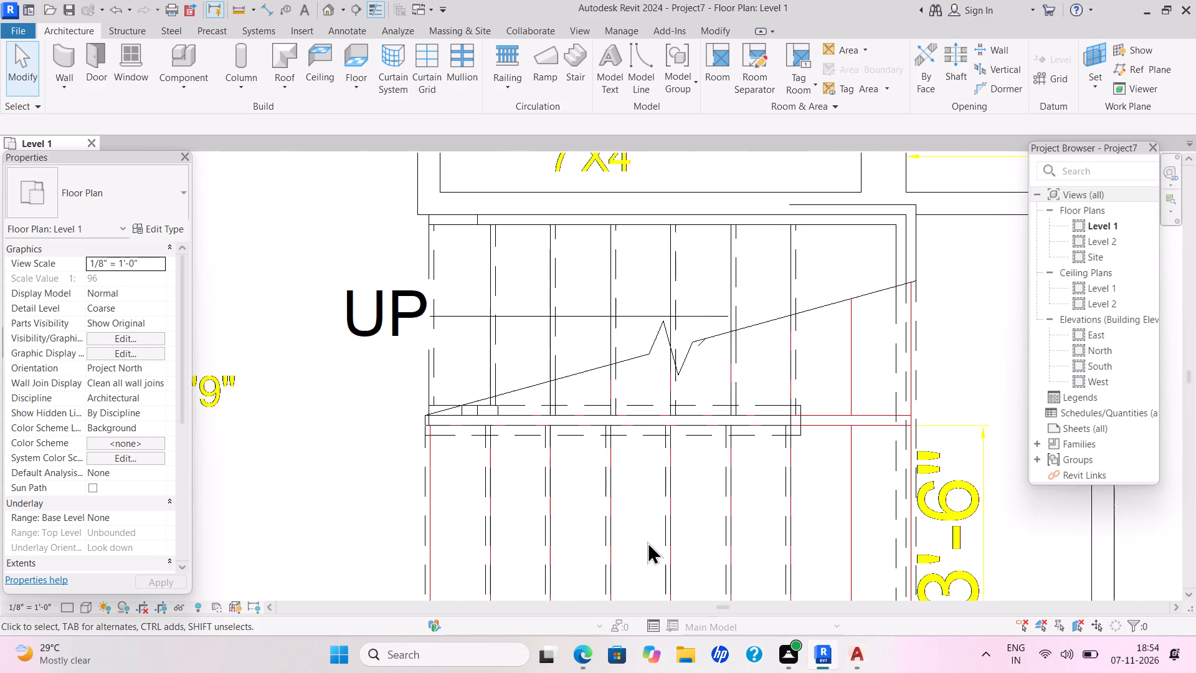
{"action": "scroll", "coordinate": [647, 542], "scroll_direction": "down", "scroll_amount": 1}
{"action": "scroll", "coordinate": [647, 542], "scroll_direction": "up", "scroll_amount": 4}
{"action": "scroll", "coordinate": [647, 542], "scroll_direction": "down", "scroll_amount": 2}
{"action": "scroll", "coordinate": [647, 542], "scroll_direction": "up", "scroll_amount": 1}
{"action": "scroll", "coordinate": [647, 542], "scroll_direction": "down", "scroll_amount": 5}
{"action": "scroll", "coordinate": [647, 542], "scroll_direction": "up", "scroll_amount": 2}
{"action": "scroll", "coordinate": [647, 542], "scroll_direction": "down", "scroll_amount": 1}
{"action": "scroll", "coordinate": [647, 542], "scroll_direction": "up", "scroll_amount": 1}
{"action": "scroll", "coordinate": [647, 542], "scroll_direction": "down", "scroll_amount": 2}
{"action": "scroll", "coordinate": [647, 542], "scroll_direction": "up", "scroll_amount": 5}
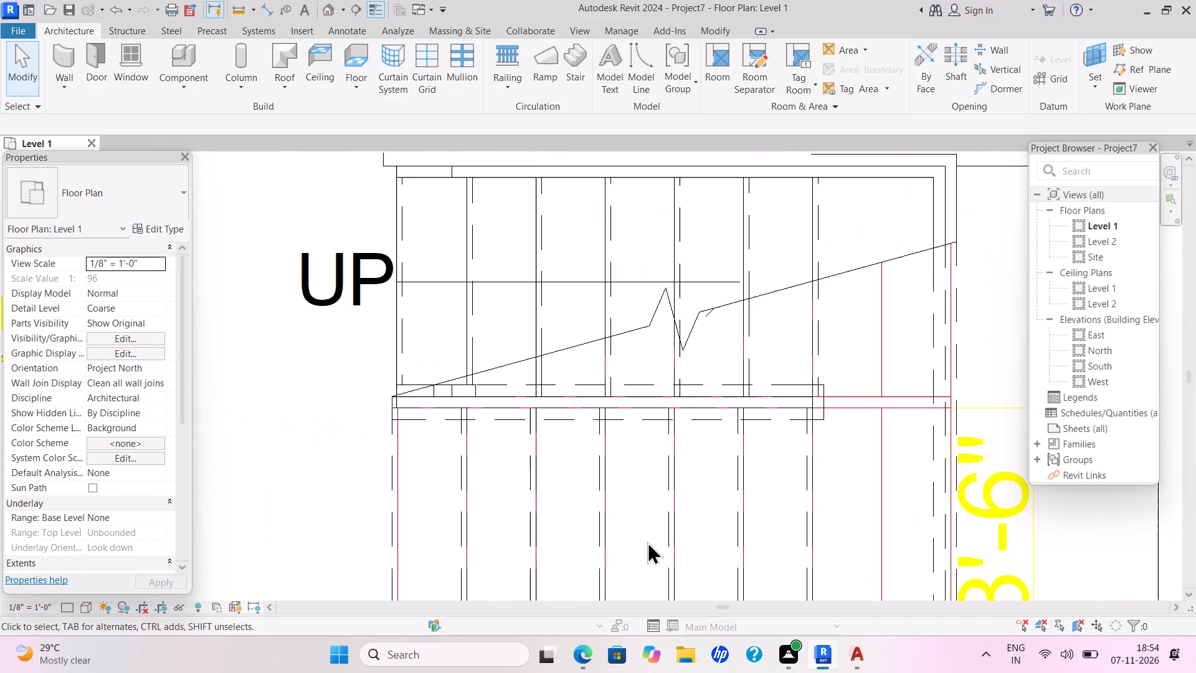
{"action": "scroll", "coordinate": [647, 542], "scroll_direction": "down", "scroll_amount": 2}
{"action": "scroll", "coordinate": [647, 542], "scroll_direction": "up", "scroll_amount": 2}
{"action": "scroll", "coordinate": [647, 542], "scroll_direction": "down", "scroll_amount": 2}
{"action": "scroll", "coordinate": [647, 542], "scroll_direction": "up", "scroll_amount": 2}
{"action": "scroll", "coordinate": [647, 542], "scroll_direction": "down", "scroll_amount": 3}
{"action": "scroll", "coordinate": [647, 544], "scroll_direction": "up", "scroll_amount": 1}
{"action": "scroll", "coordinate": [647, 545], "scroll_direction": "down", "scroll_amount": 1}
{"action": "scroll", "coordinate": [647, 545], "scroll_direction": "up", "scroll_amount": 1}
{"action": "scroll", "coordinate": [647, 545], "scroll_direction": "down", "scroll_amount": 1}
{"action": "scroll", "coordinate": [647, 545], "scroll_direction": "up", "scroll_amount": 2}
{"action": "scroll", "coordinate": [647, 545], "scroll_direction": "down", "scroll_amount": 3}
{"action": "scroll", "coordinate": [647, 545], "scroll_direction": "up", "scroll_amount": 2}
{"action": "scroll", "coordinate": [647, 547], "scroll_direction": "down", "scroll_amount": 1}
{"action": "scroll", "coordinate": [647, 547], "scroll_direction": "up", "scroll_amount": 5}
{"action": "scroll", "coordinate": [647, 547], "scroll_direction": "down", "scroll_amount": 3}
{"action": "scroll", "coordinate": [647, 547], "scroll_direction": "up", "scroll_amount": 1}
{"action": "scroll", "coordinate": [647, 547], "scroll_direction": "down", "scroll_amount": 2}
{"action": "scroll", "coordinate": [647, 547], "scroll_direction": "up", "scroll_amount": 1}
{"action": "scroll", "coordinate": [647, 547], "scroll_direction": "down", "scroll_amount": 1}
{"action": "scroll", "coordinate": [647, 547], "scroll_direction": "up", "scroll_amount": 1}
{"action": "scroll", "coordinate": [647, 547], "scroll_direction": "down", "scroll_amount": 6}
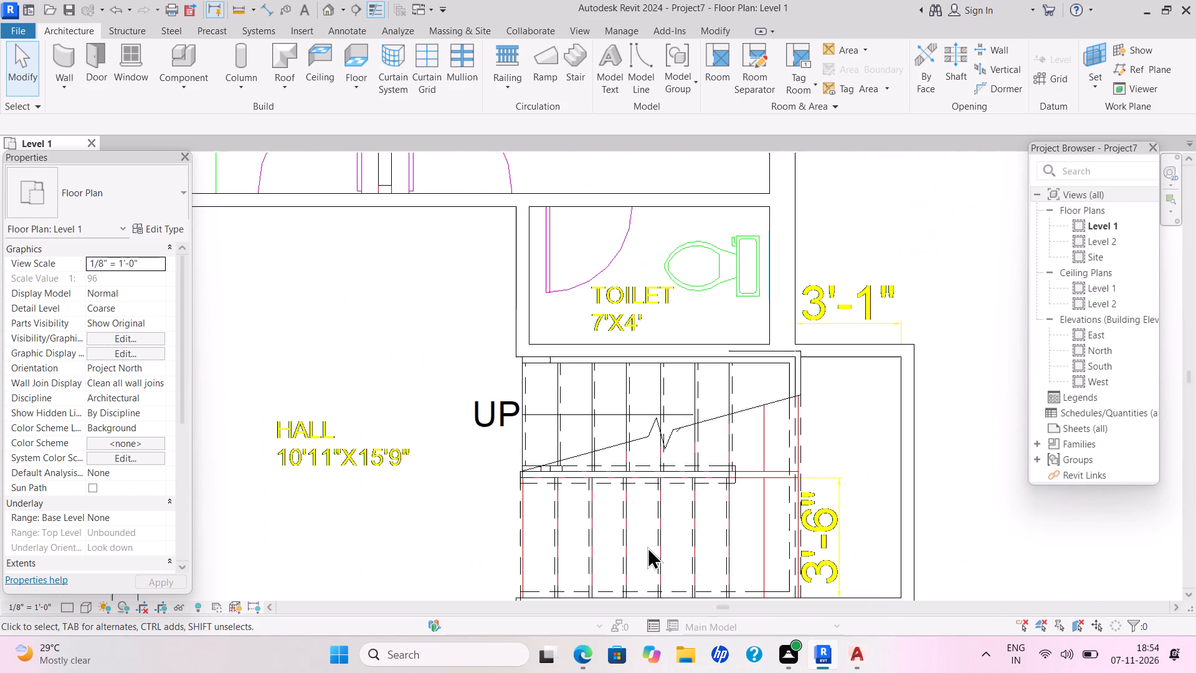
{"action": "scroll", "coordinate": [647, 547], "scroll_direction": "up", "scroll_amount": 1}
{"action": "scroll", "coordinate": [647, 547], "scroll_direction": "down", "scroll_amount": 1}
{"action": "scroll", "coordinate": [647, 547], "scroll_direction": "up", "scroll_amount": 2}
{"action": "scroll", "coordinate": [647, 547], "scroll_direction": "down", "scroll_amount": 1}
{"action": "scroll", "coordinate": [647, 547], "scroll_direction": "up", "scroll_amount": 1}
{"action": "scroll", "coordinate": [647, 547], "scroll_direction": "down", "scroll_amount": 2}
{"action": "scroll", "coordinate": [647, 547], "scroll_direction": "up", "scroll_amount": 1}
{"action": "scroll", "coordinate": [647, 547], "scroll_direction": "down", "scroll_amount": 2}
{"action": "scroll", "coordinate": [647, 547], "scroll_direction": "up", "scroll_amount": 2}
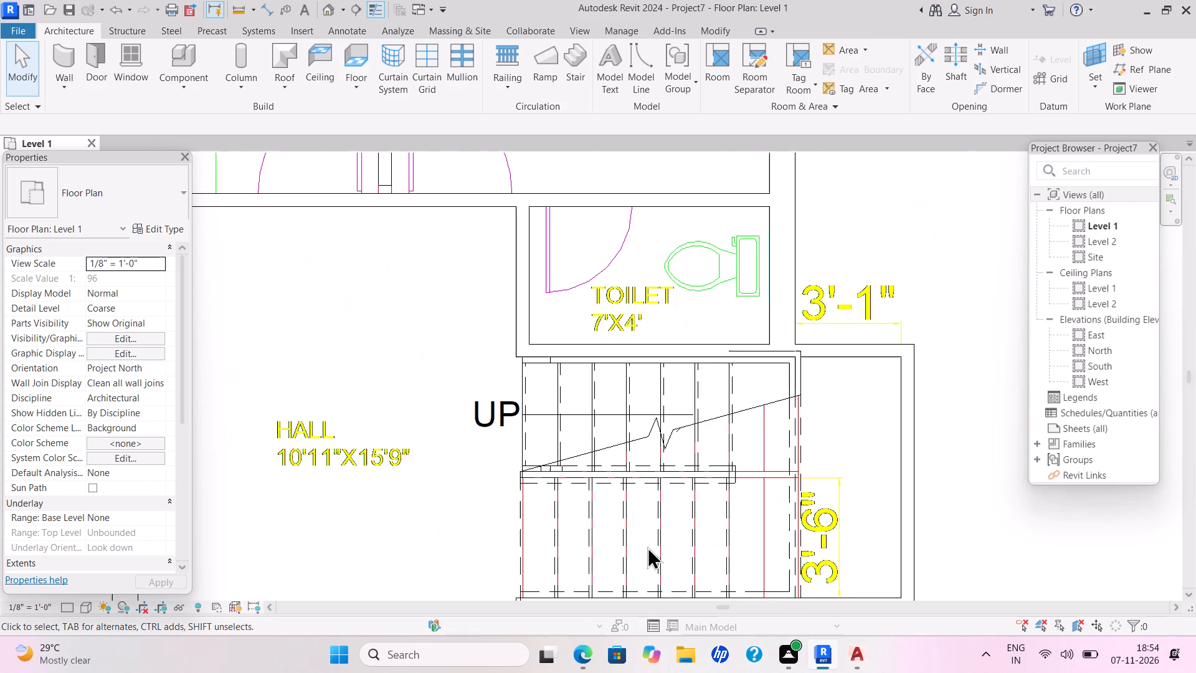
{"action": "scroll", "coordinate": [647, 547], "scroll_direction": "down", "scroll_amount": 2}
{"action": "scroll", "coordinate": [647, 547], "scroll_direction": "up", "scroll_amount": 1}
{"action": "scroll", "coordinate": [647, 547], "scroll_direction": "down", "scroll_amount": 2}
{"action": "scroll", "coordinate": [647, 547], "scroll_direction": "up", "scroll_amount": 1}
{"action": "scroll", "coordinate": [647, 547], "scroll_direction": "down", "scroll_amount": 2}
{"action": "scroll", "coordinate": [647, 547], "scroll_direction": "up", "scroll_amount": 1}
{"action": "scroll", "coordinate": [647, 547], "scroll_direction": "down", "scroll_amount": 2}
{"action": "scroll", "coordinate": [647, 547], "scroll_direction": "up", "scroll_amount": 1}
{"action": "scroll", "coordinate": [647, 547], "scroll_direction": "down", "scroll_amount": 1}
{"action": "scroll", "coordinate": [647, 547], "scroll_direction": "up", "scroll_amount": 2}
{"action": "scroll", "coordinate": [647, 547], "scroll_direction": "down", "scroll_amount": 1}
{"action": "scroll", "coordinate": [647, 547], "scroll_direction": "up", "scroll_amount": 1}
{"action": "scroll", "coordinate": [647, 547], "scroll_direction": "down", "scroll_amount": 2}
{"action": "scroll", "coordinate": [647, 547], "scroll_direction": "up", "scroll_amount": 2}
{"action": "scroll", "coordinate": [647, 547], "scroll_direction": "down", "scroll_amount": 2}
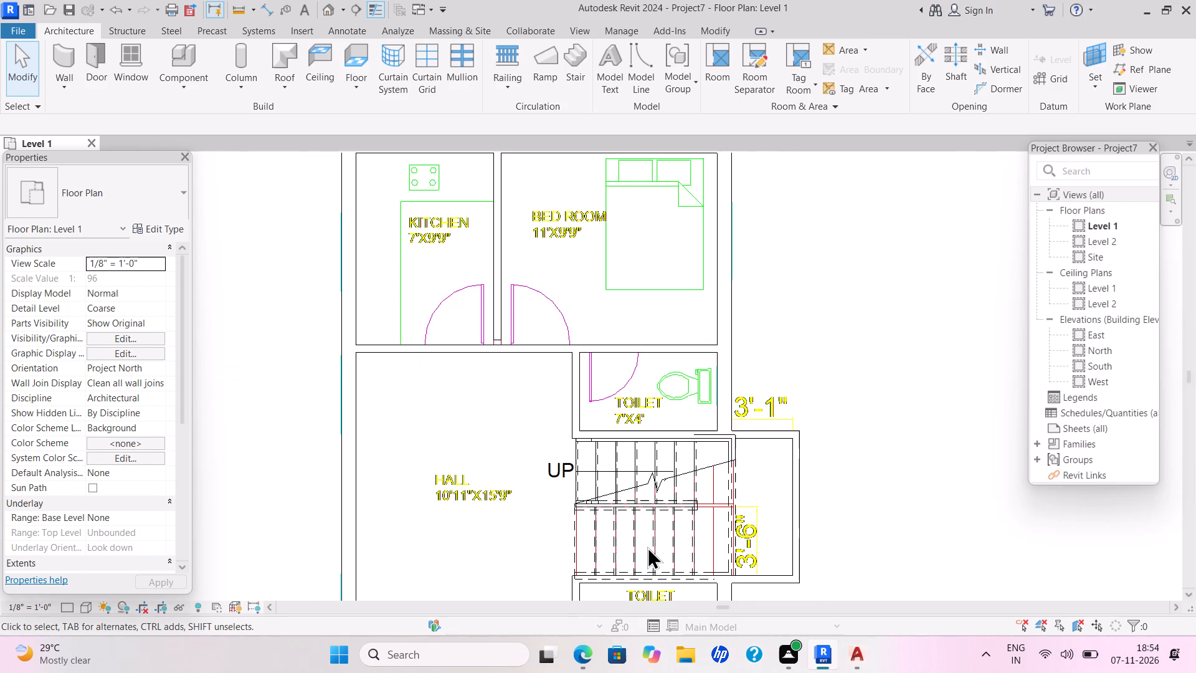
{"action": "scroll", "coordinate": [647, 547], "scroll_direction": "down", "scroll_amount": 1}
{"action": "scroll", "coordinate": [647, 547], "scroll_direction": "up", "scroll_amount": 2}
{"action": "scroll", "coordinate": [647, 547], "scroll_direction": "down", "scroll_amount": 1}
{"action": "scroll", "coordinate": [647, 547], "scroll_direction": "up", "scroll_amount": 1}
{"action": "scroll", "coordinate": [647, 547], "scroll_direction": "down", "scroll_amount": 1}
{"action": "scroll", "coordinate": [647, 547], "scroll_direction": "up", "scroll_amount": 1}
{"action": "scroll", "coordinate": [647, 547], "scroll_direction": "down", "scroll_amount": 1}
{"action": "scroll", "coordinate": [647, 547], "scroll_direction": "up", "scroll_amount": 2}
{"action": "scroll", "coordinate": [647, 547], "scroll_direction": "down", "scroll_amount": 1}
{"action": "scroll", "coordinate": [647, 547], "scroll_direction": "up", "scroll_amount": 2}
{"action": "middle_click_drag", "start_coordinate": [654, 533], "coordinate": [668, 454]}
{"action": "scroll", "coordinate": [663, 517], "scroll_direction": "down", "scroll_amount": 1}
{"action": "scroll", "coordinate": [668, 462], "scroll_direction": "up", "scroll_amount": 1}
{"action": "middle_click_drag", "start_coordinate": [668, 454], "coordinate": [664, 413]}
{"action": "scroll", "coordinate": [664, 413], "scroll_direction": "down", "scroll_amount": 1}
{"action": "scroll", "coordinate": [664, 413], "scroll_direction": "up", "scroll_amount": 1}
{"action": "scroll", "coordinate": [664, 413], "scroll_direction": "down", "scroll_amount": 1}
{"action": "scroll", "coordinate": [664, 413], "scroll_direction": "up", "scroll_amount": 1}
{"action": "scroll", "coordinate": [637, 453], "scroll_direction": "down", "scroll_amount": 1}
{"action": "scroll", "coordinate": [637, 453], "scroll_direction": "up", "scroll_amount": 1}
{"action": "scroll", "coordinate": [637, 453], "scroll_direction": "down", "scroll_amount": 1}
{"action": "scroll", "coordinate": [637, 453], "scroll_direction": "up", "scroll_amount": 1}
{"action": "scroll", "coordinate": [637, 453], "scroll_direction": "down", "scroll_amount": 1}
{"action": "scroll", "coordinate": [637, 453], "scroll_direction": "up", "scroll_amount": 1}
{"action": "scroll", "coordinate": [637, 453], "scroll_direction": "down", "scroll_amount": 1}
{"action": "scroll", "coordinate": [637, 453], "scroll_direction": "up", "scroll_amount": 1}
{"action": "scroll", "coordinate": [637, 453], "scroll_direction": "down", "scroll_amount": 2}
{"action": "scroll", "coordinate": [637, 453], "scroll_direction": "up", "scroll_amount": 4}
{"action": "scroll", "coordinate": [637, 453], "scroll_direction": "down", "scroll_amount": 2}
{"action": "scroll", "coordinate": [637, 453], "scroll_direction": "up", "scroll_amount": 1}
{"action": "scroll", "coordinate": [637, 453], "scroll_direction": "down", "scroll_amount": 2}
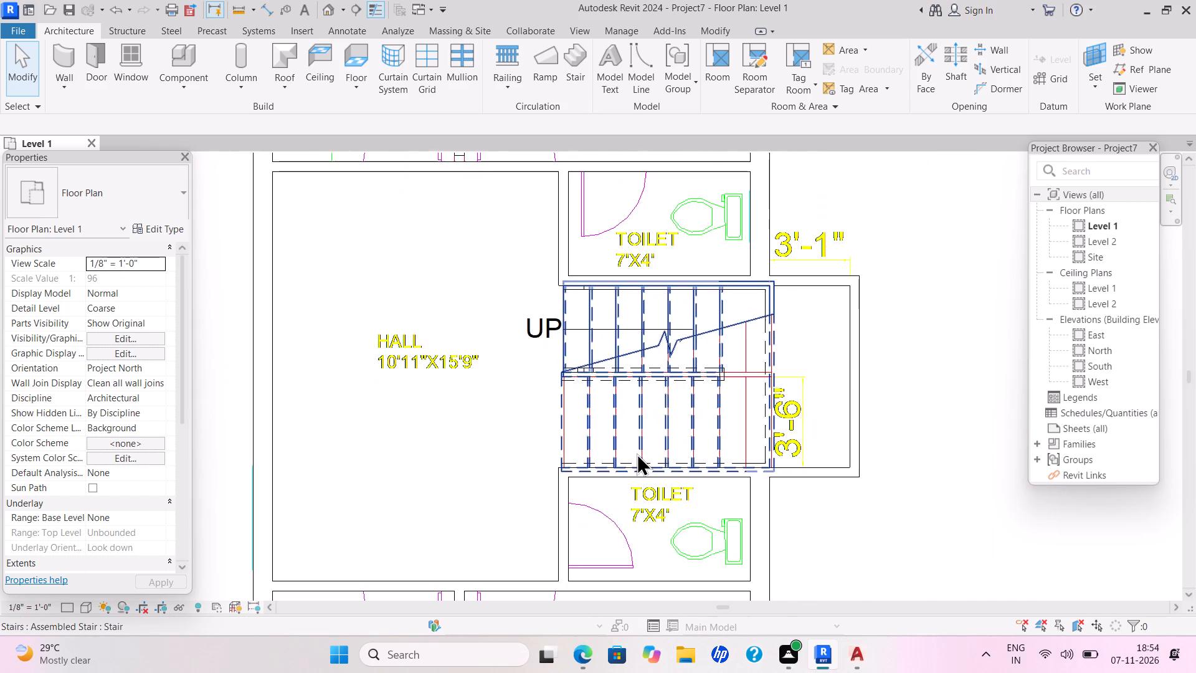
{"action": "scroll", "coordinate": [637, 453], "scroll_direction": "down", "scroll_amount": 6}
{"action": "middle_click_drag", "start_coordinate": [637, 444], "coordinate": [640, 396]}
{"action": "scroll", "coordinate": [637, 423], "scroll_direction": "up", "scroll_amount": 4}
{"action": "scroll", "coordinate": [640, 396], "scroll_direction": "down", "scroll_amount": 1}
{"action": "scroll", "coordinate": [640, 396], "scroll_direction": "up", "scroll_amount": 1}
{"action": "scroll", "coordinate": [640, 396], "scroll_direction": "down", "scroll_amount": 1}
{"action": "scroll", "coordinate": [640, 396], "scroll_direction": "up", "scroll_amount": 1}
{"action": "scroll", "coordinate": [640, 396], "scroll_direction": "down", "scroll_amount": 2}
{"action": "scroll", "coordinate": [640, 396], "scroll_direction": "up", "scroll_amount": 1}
Switch the Level 1 floor plan to the Wireframe visual style.
{"action": "left_click", "coordinate": [86, 611]}
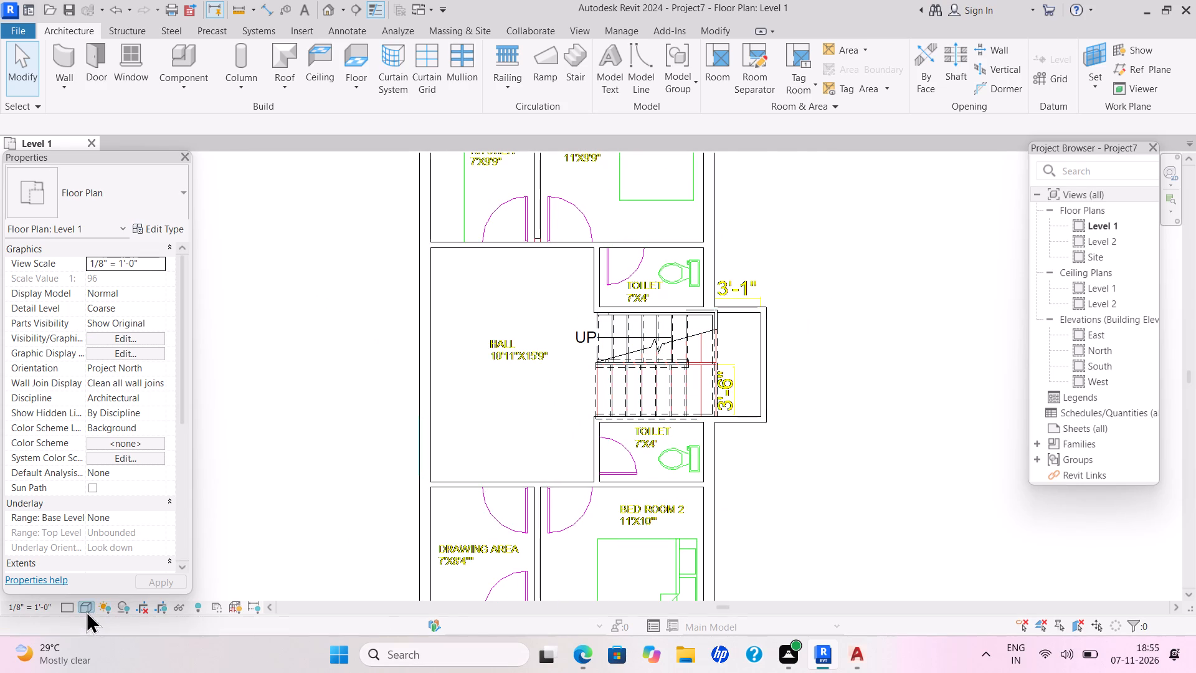
{"action": "left_click", "coordinate": [145, 518]}
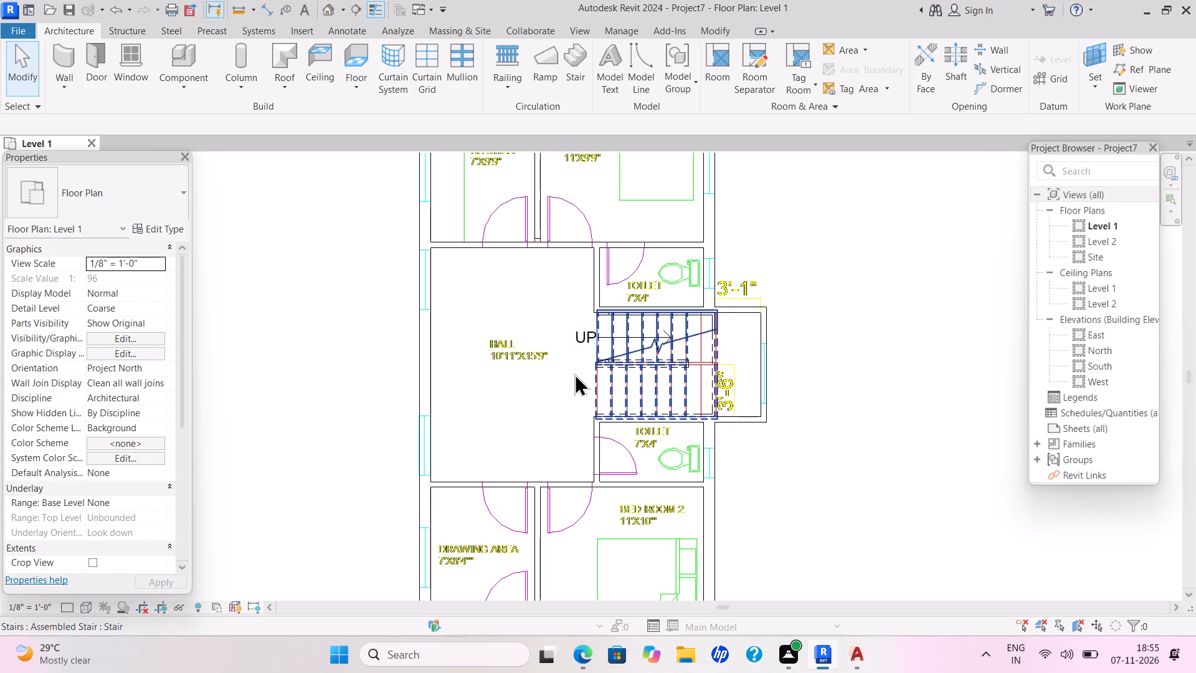
Place six 57" x 72" Window-Casement-Double windows over the CAD windows: drawing area, hall (two), kitchen west walls, bedroom 2 south wall and bedroom east wall.
{"action": "left_click", "coordinate": [127, 74]}
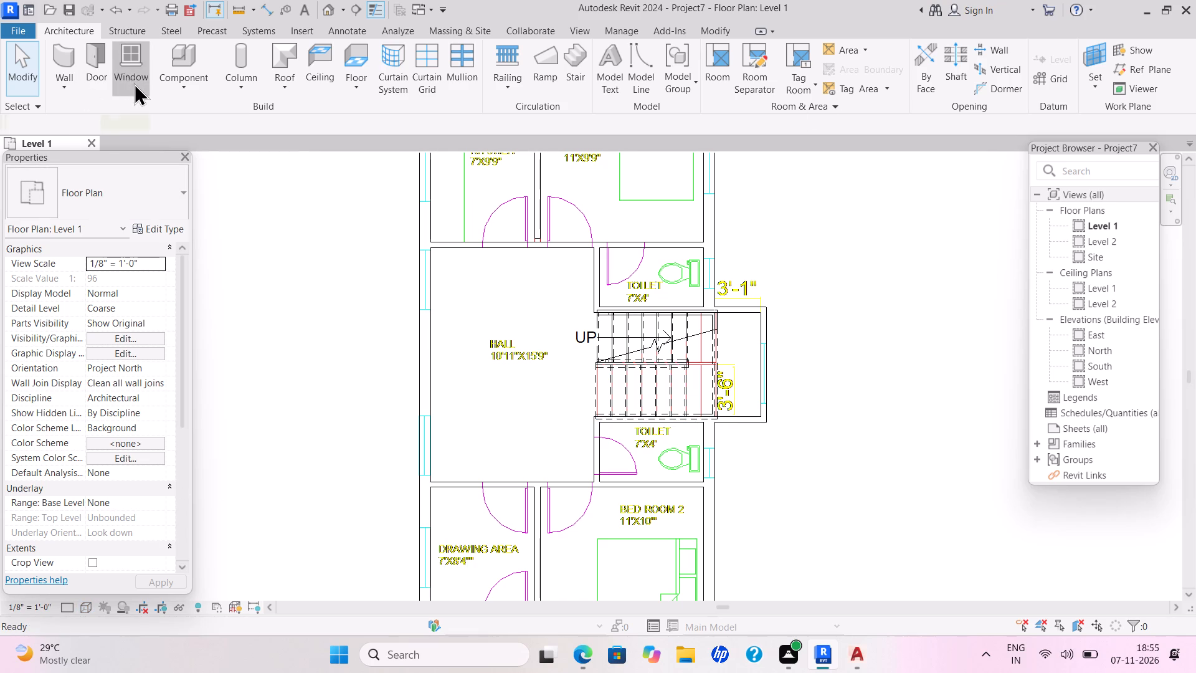
{"action": "left_click", "coordinate": [181, 194]}
{"action": "left_click", "coordinate": [88, 513]}
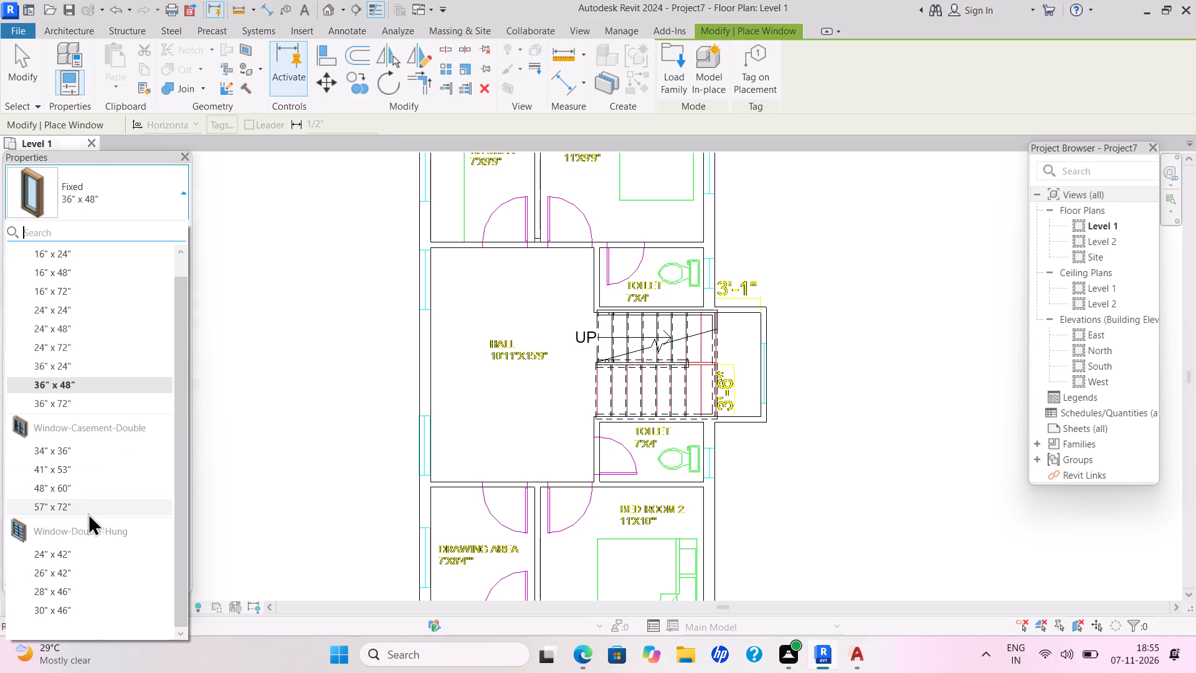
{"action": "left_click", "coordinate": [419, 560]}
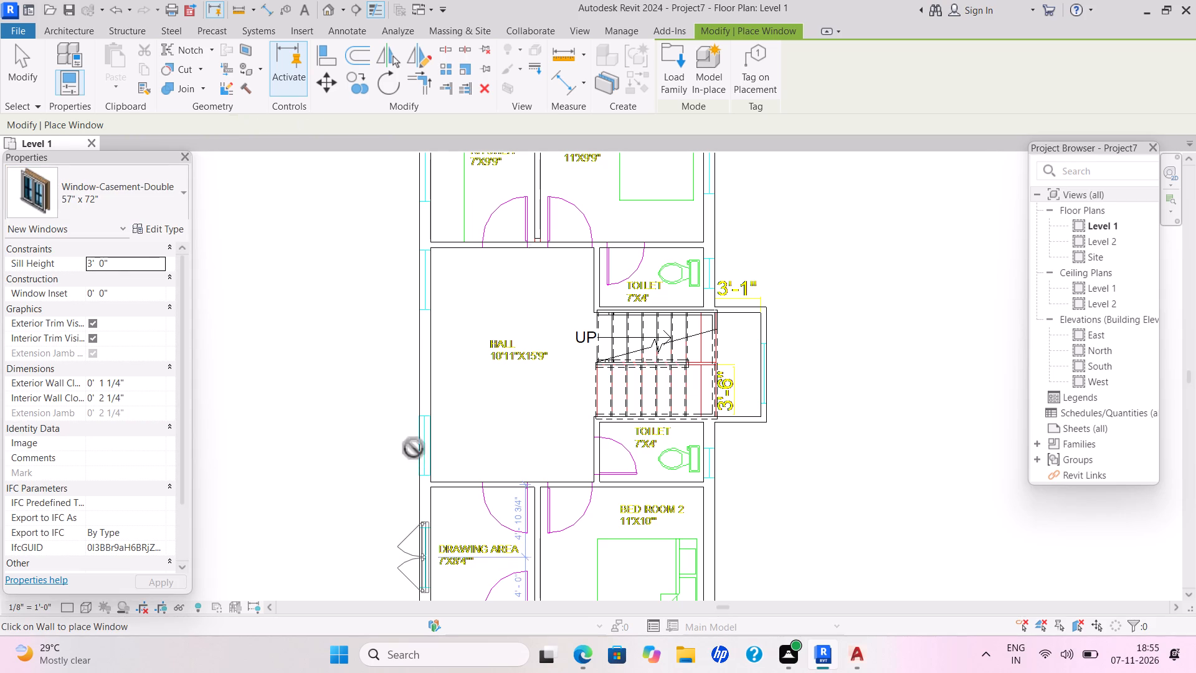
{"action": "left_click", "coordinate": [413, 447]}
{"action": "scroll", "coordinate": [718, 525], "scroll_direction": "down", "scroll_amount": 1}
{"action": "middle_click_drag", "start_coordinate": [713, 520], "coordinate": [691, 370]}
{"action": "left_click", "coordinate": [621, 481]}
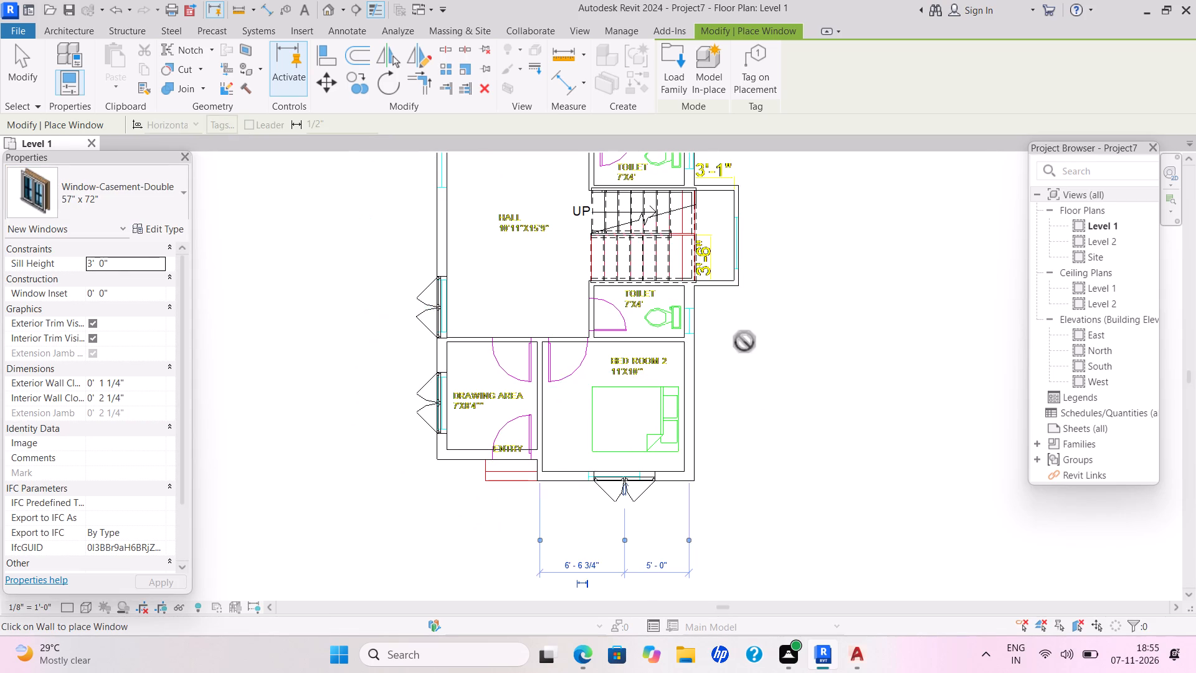
{"action": "middle_click_drag", "start_coordinate": [743, 346], "coordinate": [697, 530]}
{"action": "left_click", "coordinate": [650, 240]}
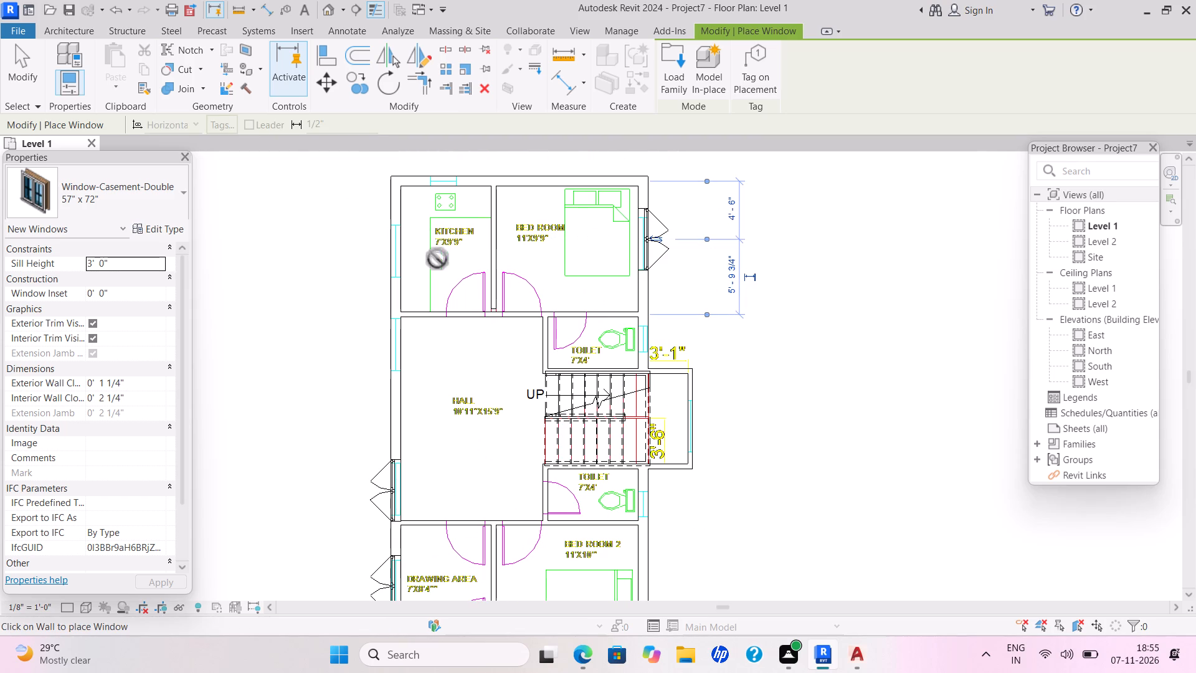
{"action": "left_click", "coordinate": [391, 259]}
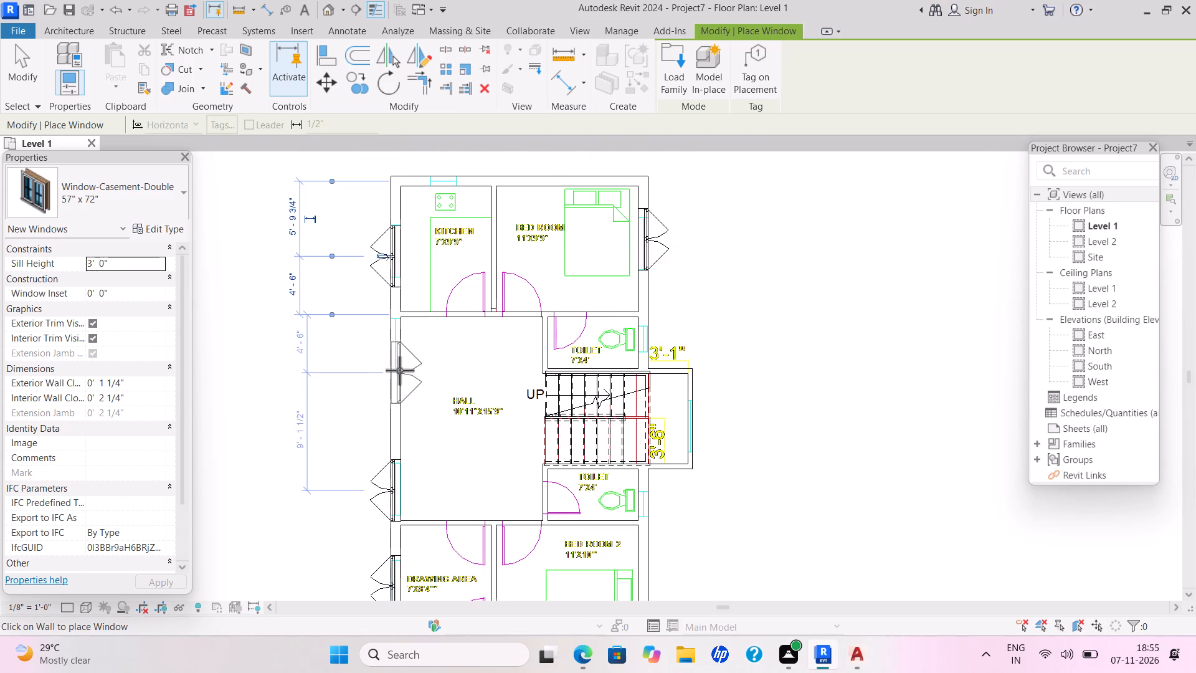
{"action": "left_click", "coordinate": [390, 354]}
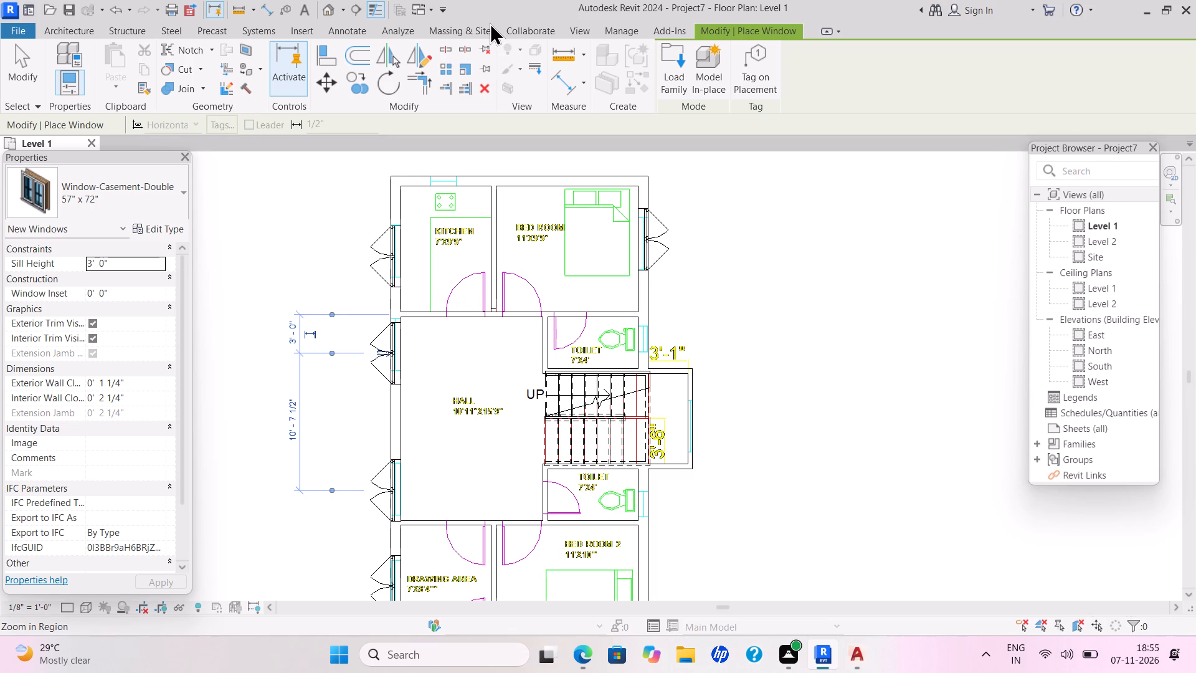
{"action": "key", "text": "Escape"}
{"action": "key", "text": "Escape"}
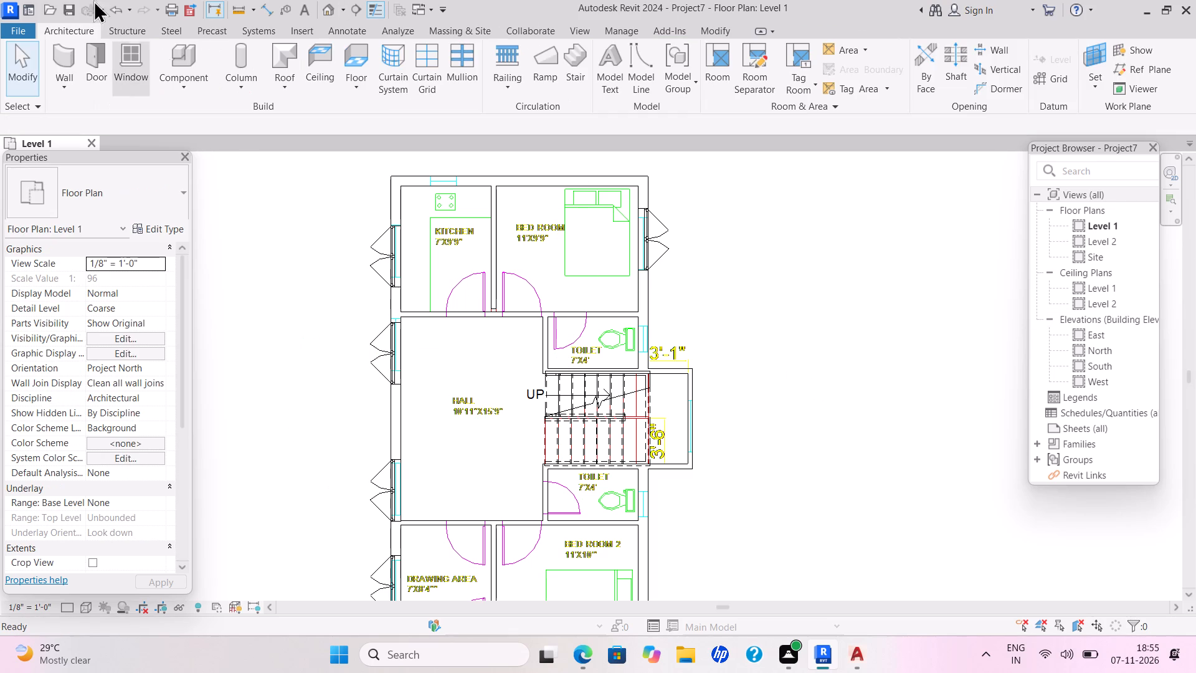
Start loading a window family and browse to the US families folder in C:\ProgramData\Autodesk\RVT 2024\Libraries\English-Imperial.
{"action": "left_click", "coordinate": [133, 75]}
{"action": "double_click", "coordinate": [677, 70]}
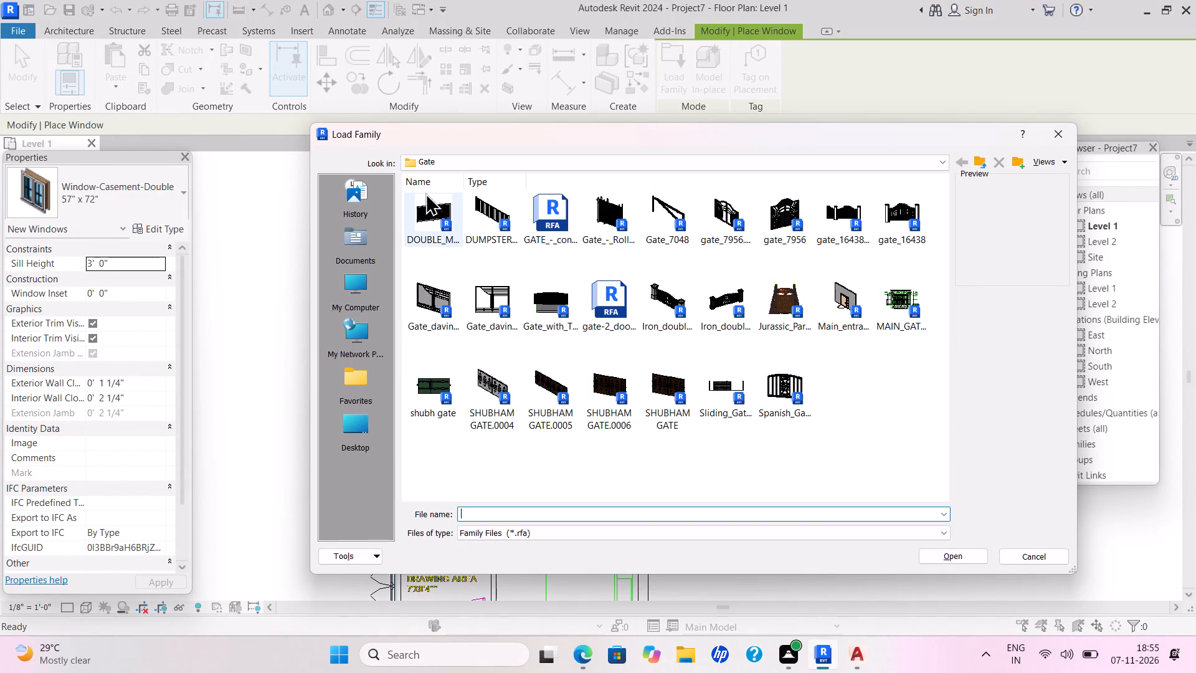
{"action": "double_click", "coordinate": [371, 243]}
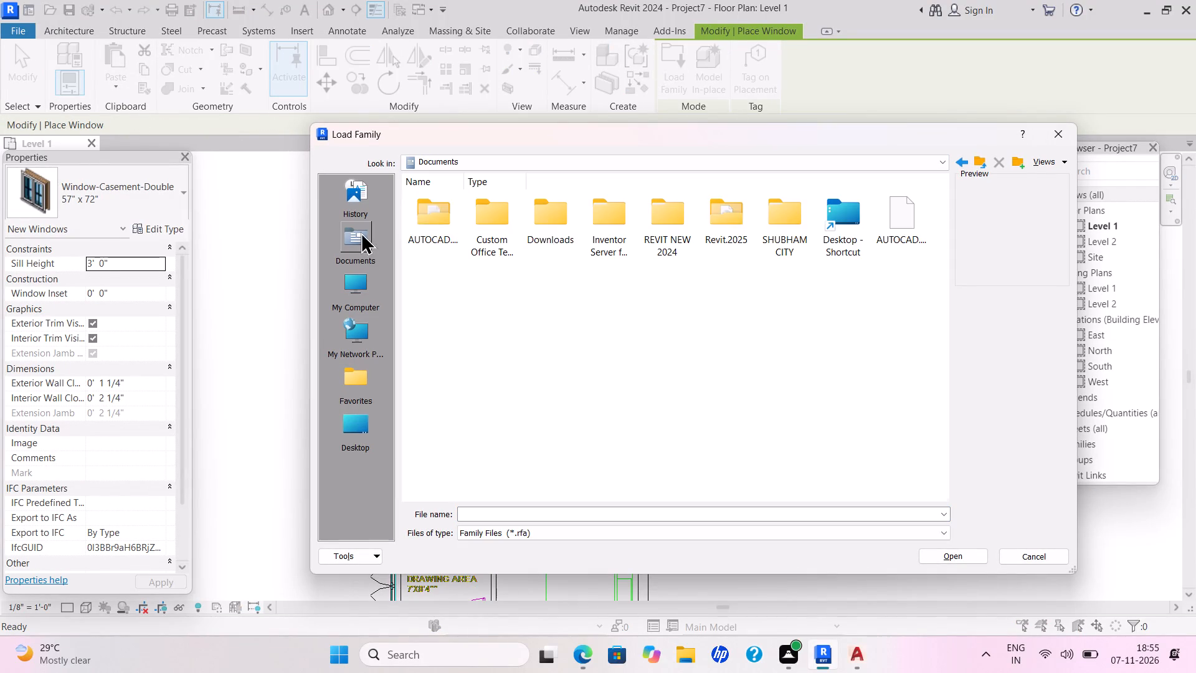
{"action": "double_click", "coordinate": [773, 226]}
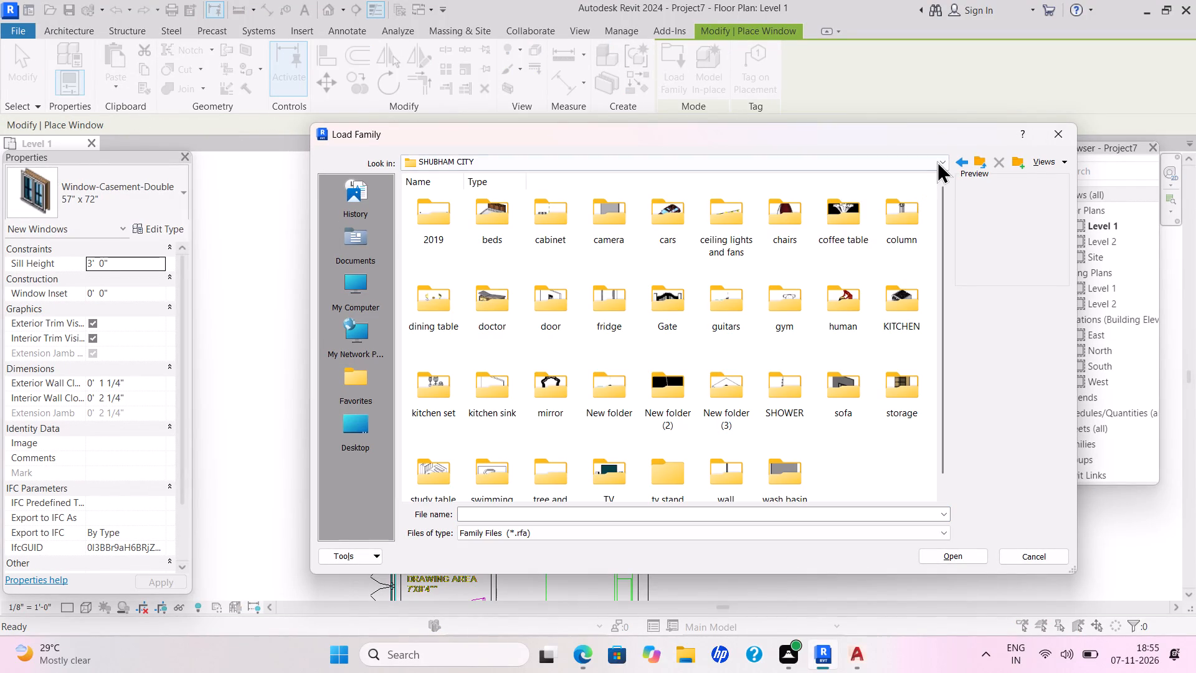
{"action": "left_click", "coordinate": [939, 159]}
{"action": "left_click", "coordinate": [655, 191]}
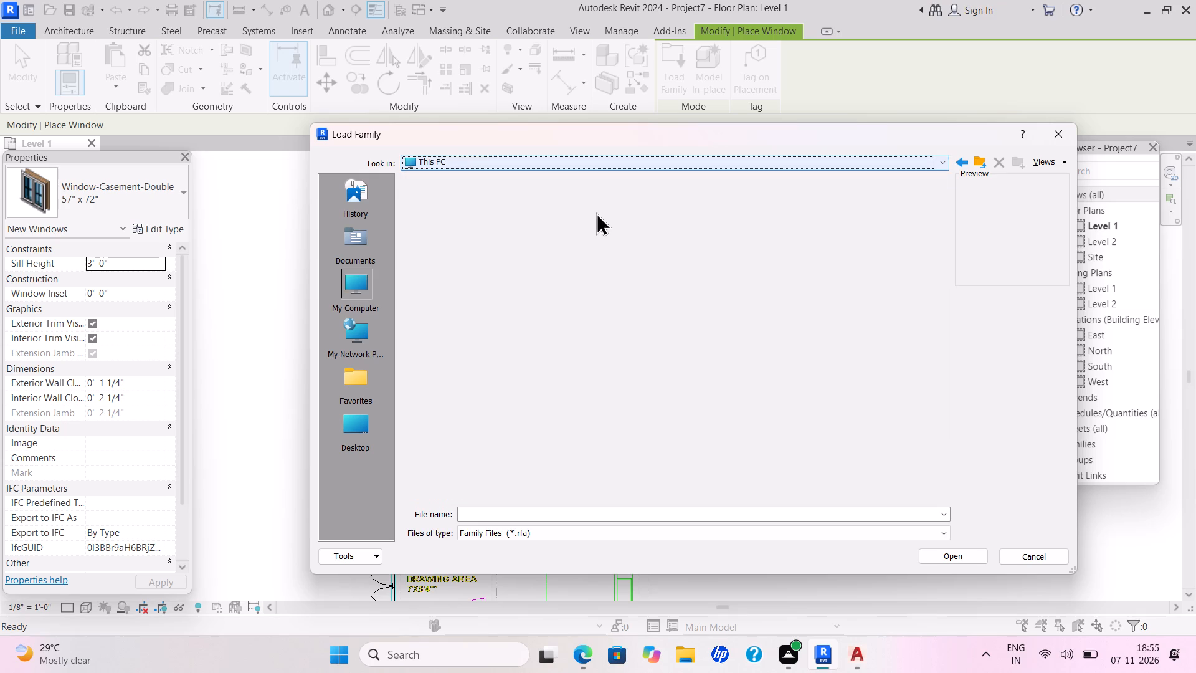
{"action": "double_click", "coordinate": [450, 247]}
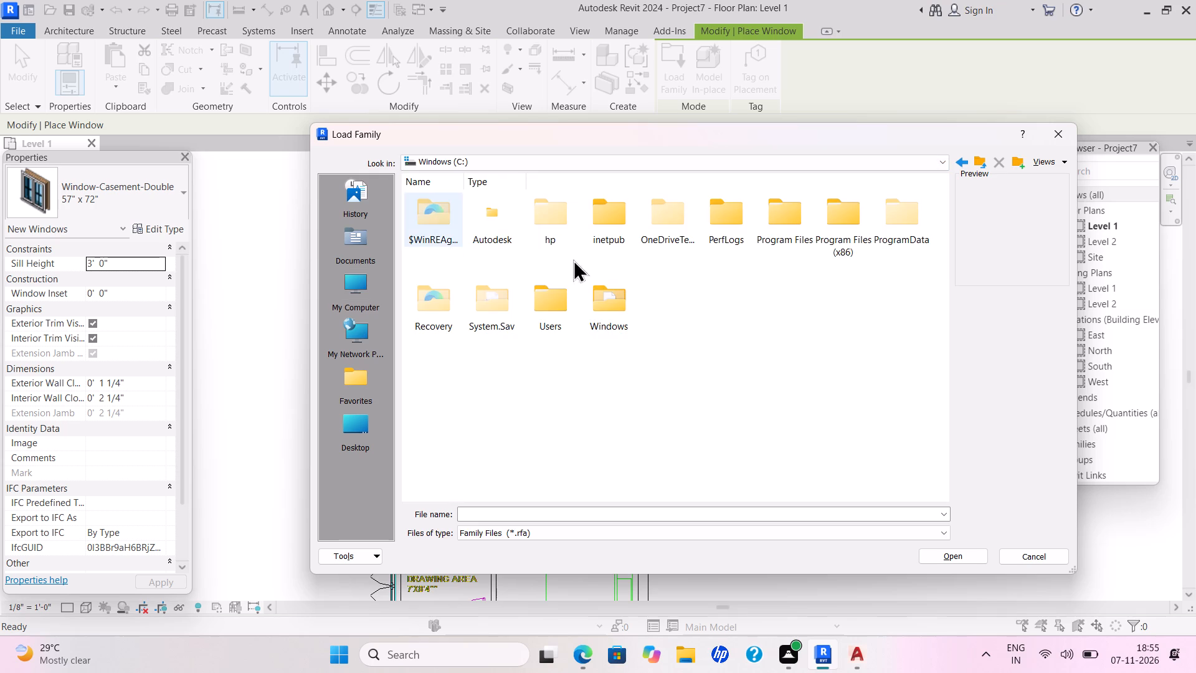
{"action": "double_click", "coordinate": [893, 221]}
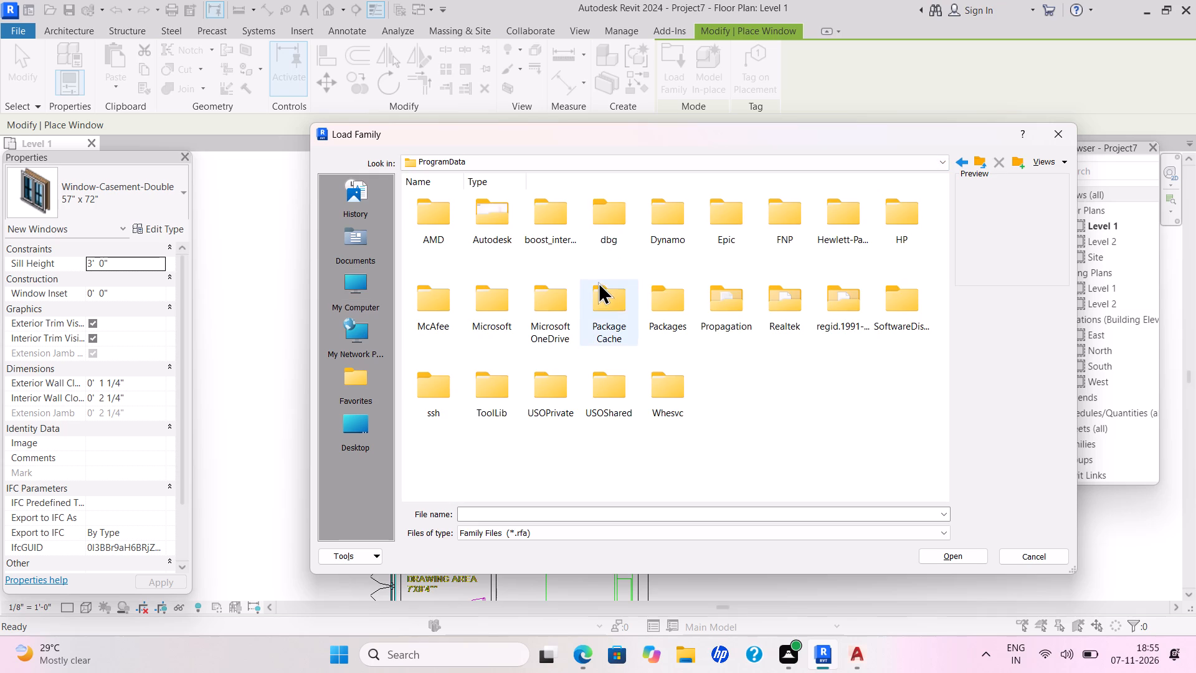
{"action": "double_click", "coordinate": [491, 224]}
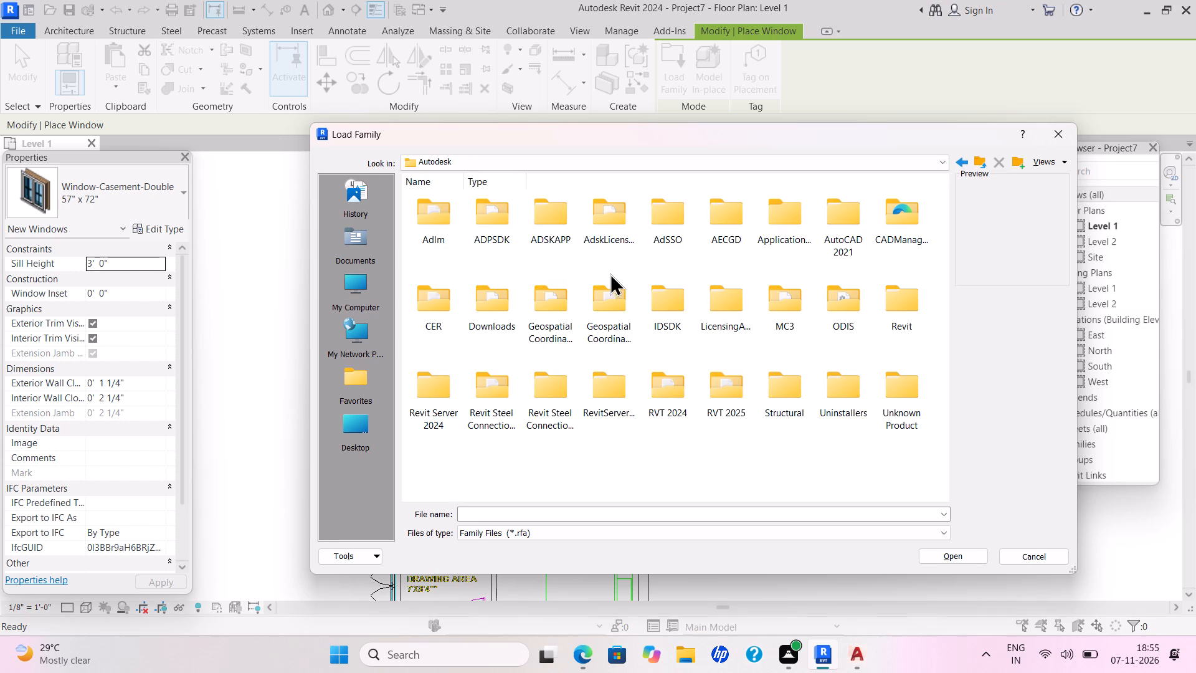
{"action": "double_click", "coordinate": [667, 393]}
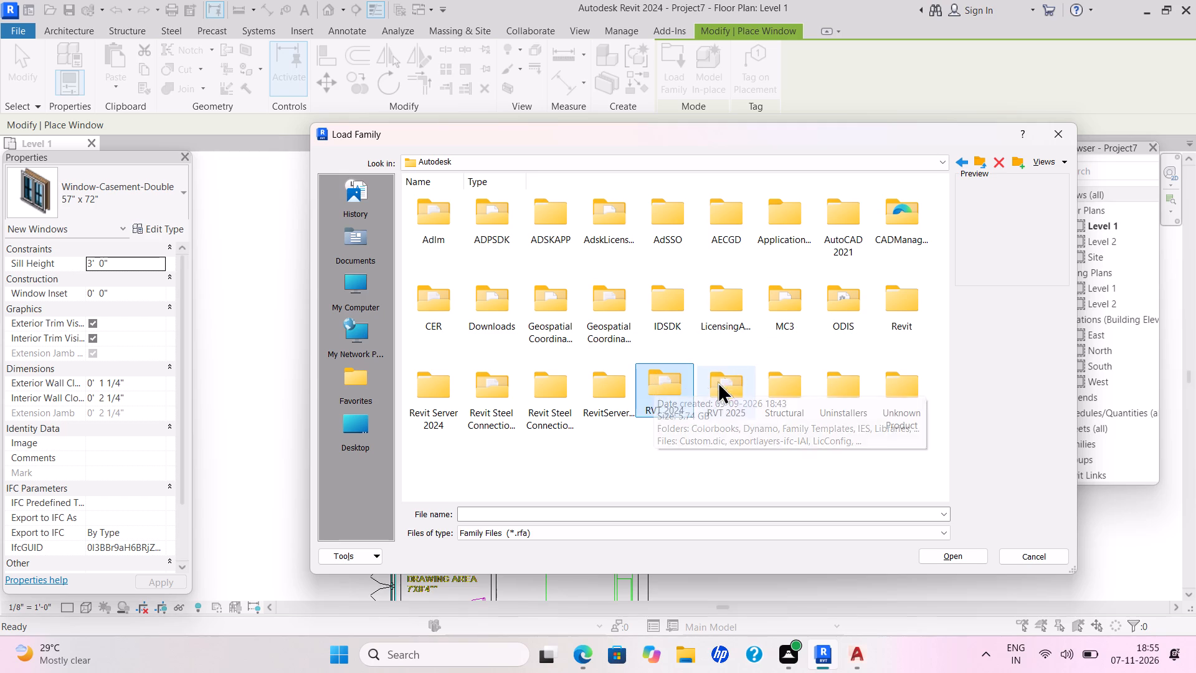
{"action": "double_click", "coordinate": [680, 384]}
{"action": "double_click", "coordinate": [662, 212]}
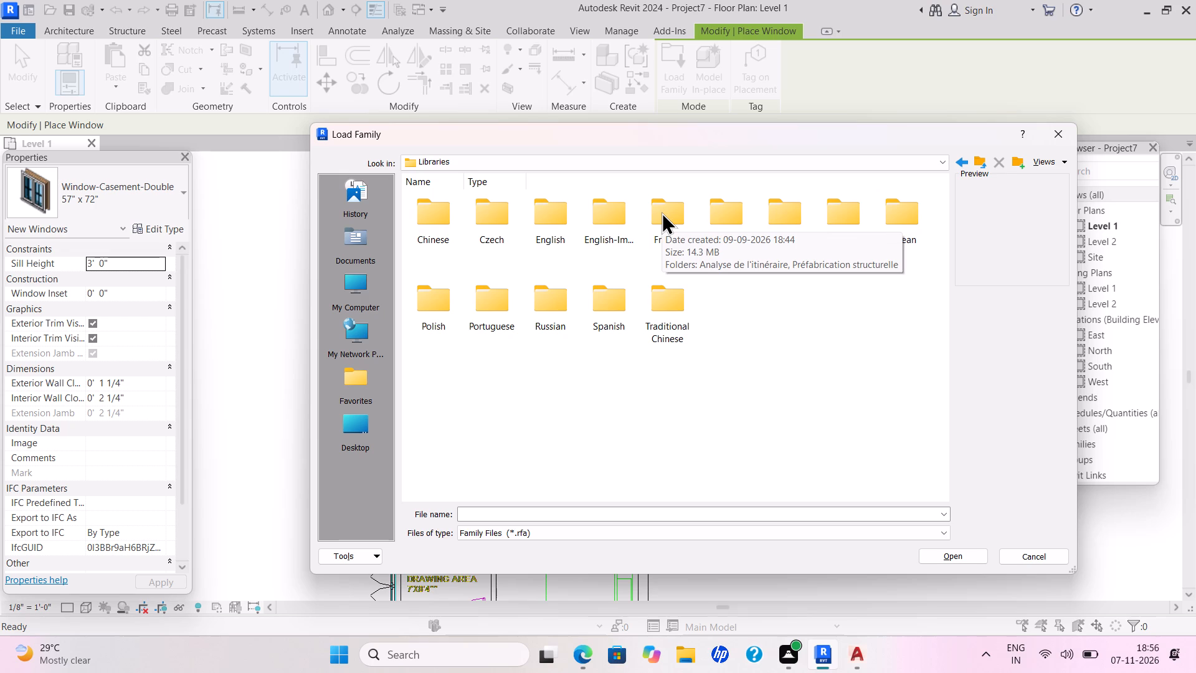
{"action": "double_click", "coordinate": [627, 228]}
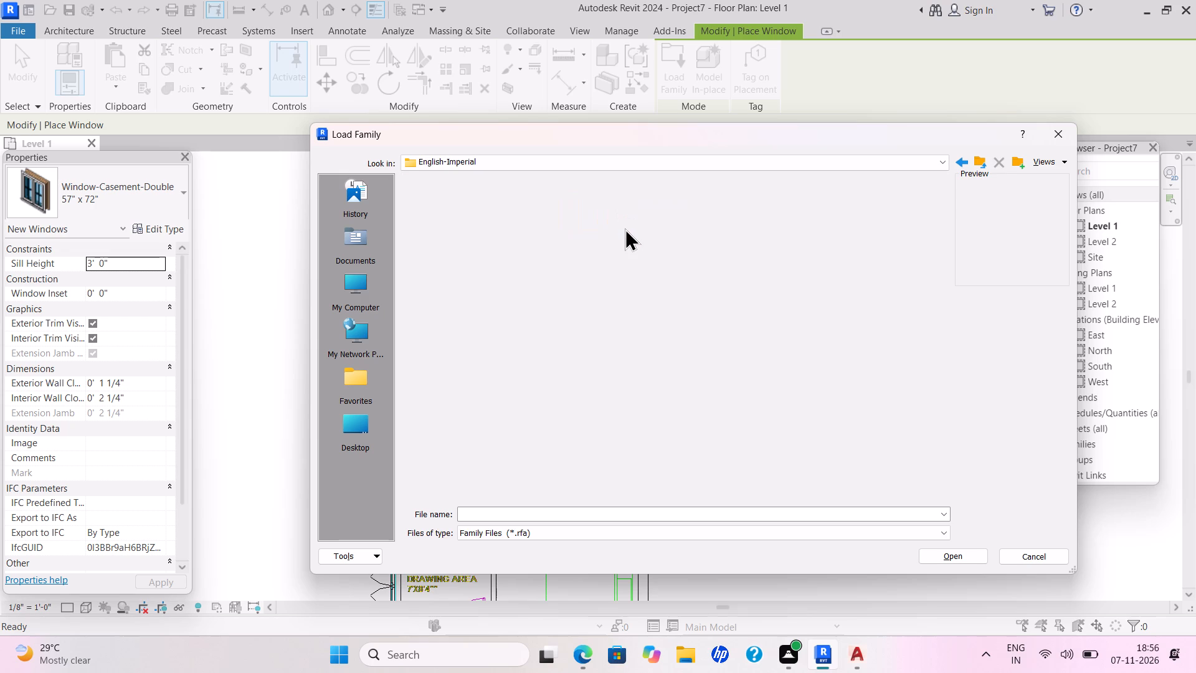
{"action": "double_click", "coordinate": [432, 231]}
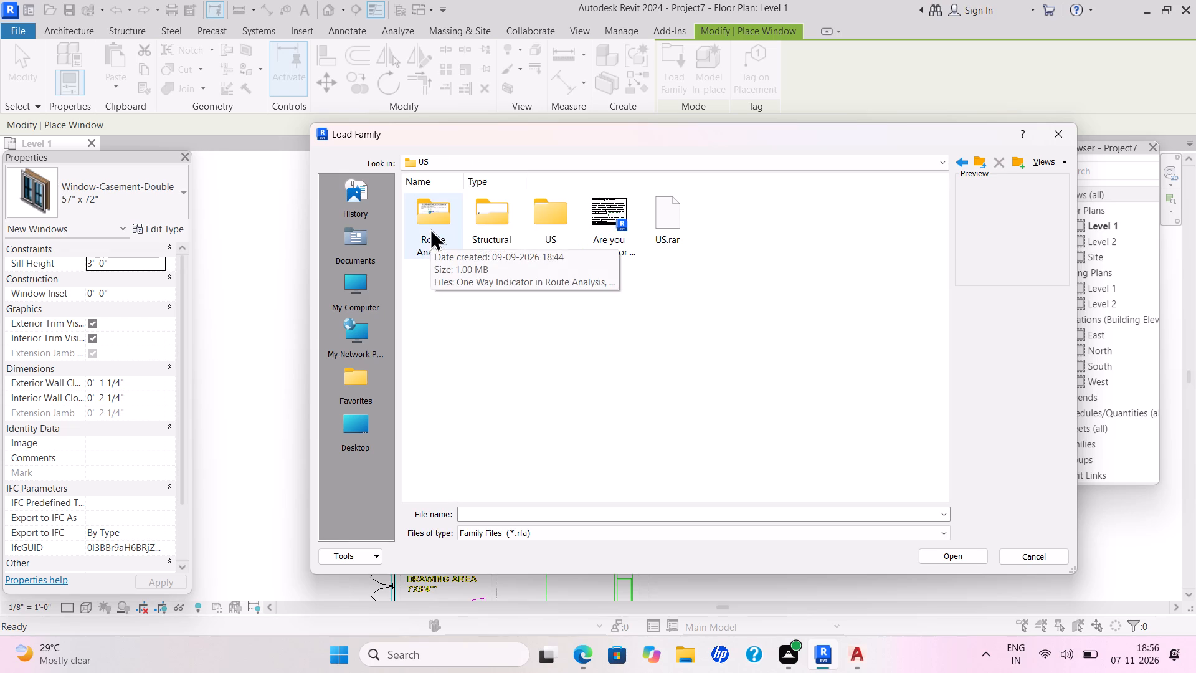
{"action": "double_click", "coordinate": [558, 227]}
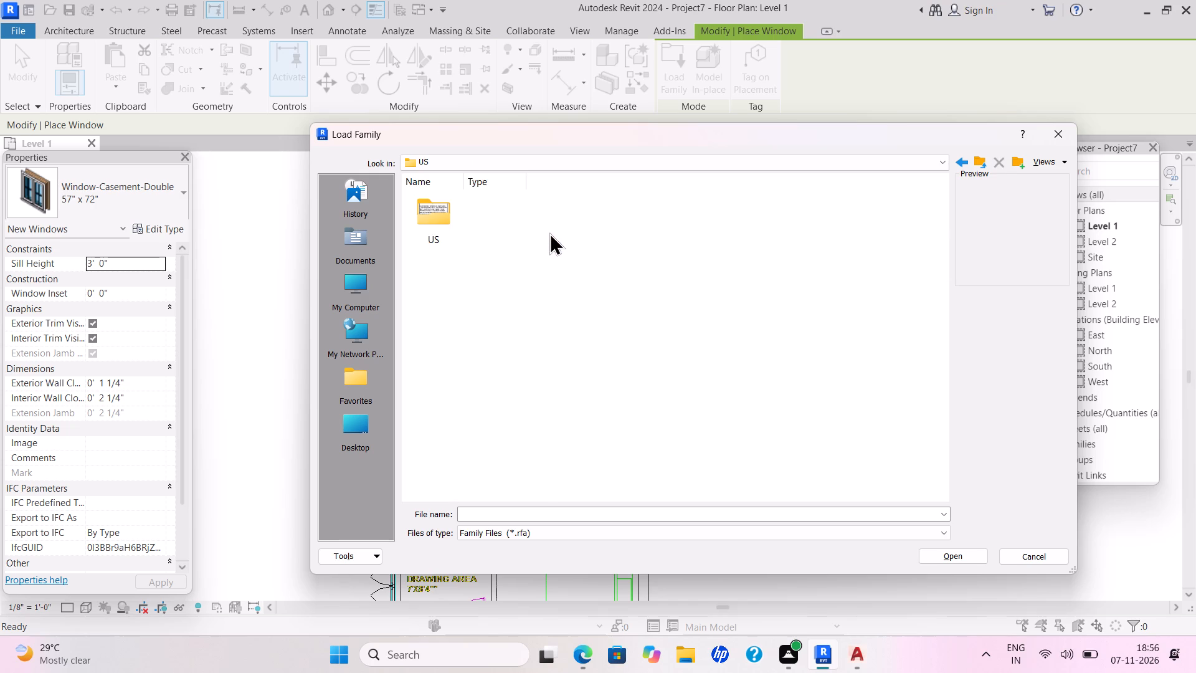
{"action": "double_click", "coordinate": [447, 222]}
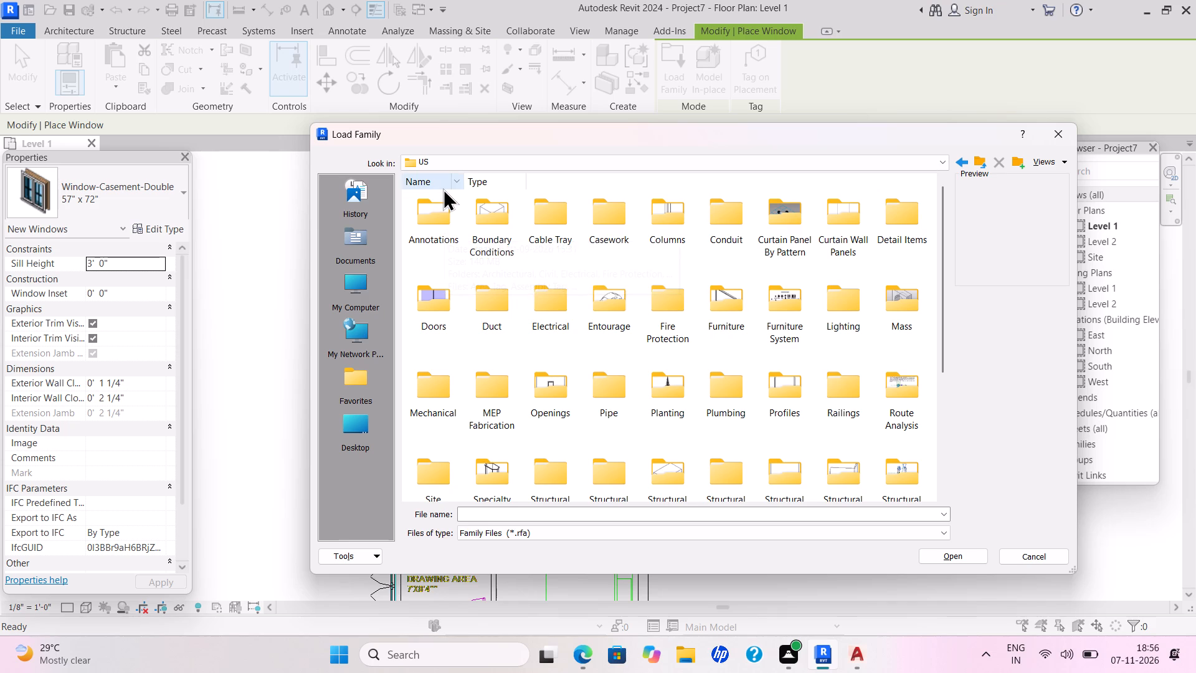
Load the Window-Louvers family from the library's Windows folder.
{"action": "scroll", "coordinate": [884, 459], "scroll_direction": "down", "scroll_amount": 1}
{"action": "scroll", "coordinate": [852, 451], "scroll_direction": "up", "scroll_amount": 2}
{"action": "scroll", "coordinate": [852, 451], "scroll_direction": "down", "scroll_amount": 1}
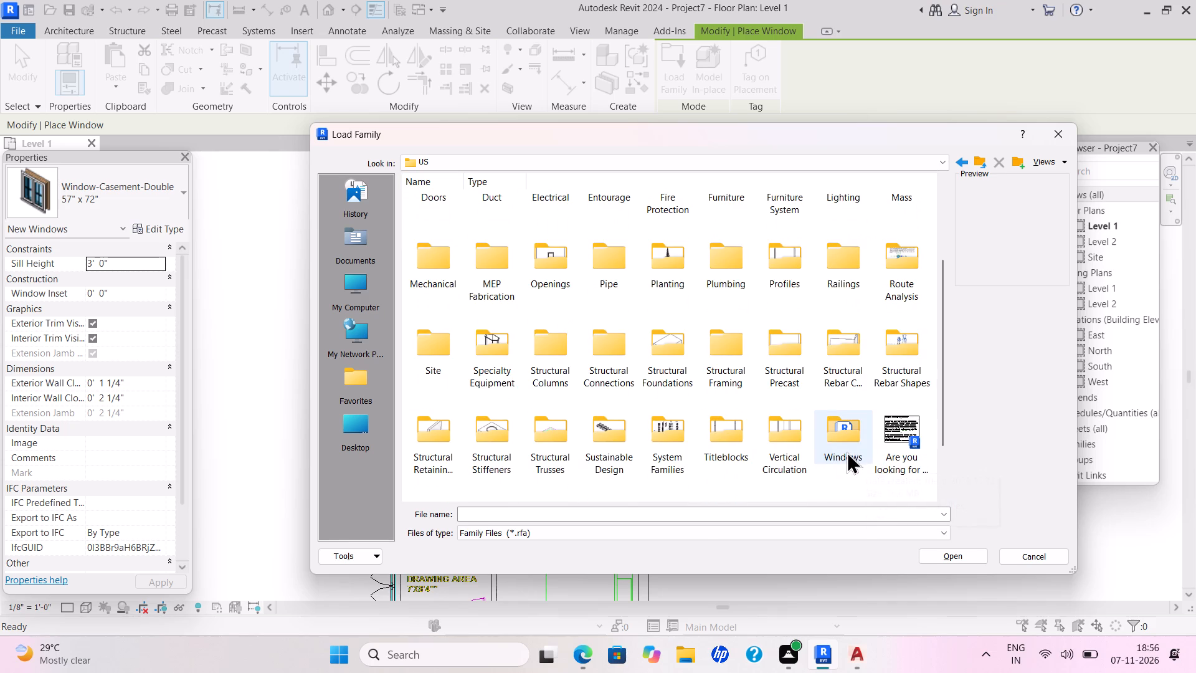
{"action": "double_click", "coordinate": [845, 452]}
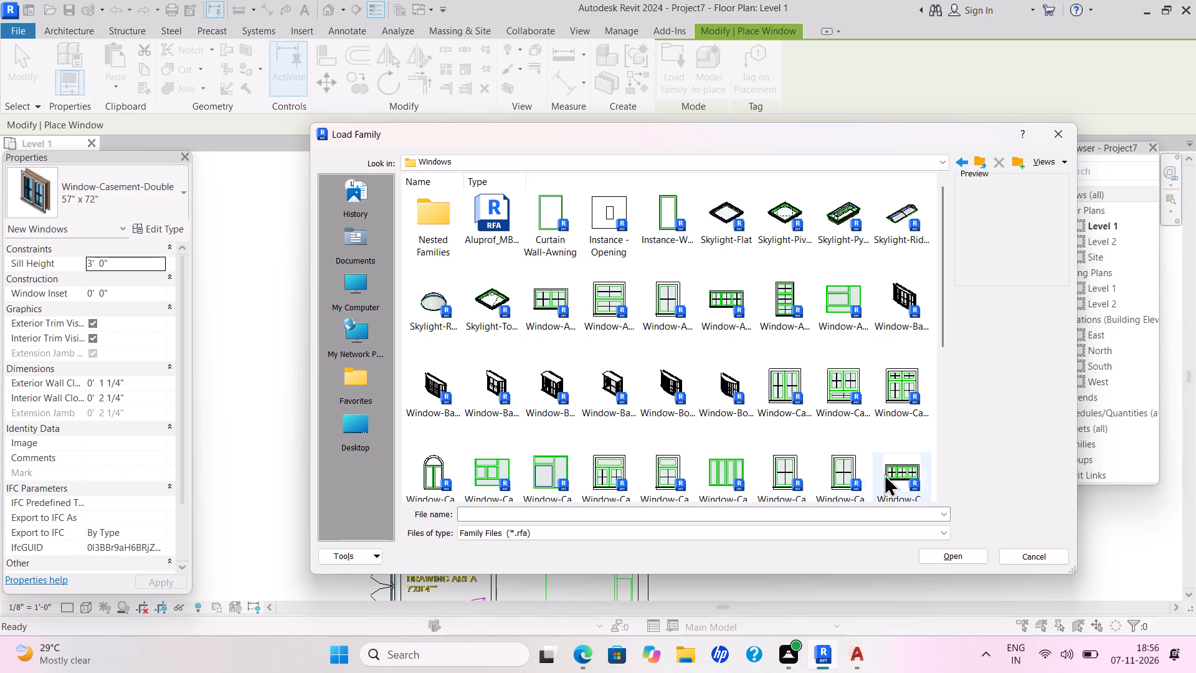
{"action": "scroll", "coordinate": [888, 465], "scroll_direction": "up", "scroll_amount": 1}
{"action": "scroll", "coordinate": [888, 465], "scroll_direction": "down", "scroll_amount": 3}
{"action": "scroll", "coordinate": [888, 465], "scroll_direction": "up", "scroll_amount": 1}
{"action": "scroll", "coordinate": [888, 465], "scroll_direction": "down", "scroll_amount": 2}
{"action": "scroll", "coordinate": [888, 465], "scroll_direction": "up", "scroll_amount": 1}
{"action": "scroll", "coordinate": [888, 465], "scroll_direction": "down", "scroll_amount": 1}
{"action": "scroll", "coordinate": [888, 465], "scroll_direction": "up", "scroll_amount": 1}
{"action": "triple_click", "coordinate": [900, 480]}
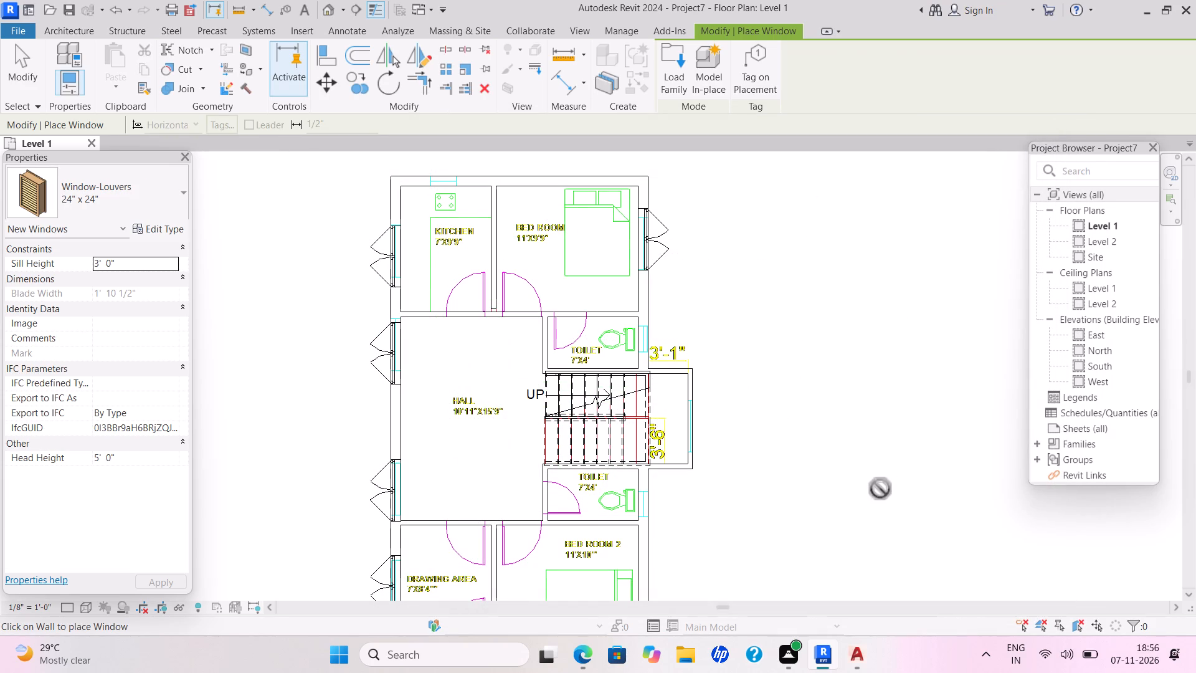
Place 24" x 24" Window-Louvers with a 7' sill height in the outer walls of both toilets and the kitchen's north wall, over the CAD openings.
{"action": "left_click_drag", "start_coordinate": [127, 265], "coordinate": [118, 269]}
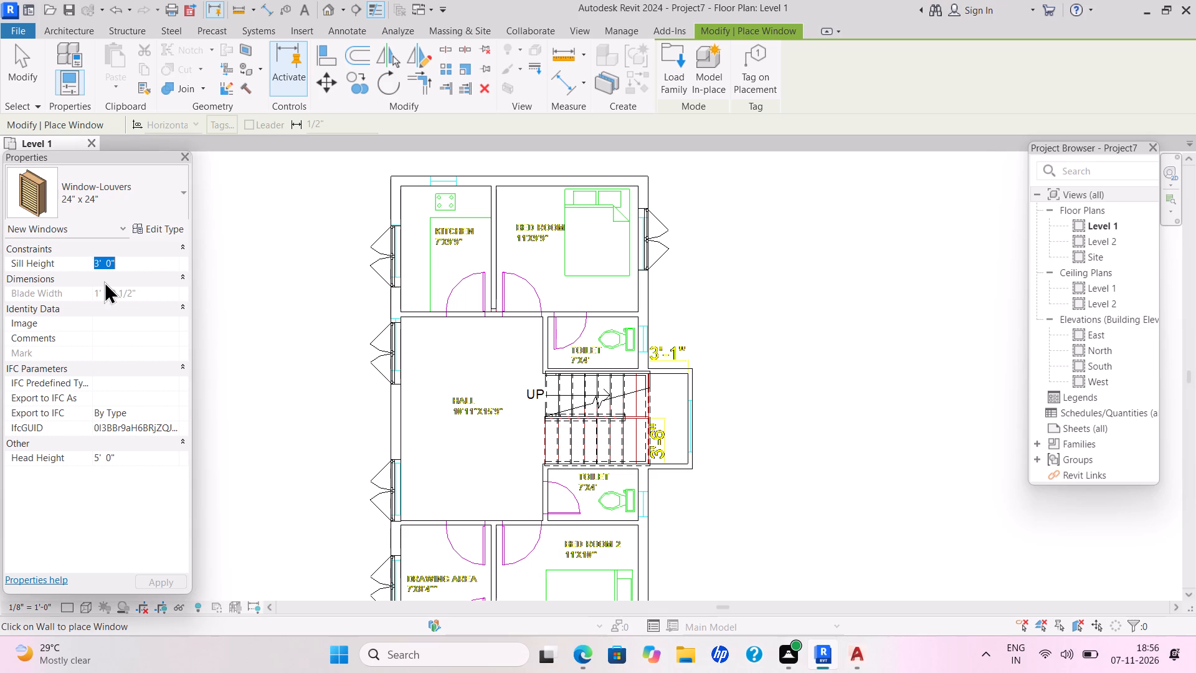
{"action": "key", "text": "BackSpace"}
{"action": "type", "text": "7'"}
{"action": "key", "text": "Return"}
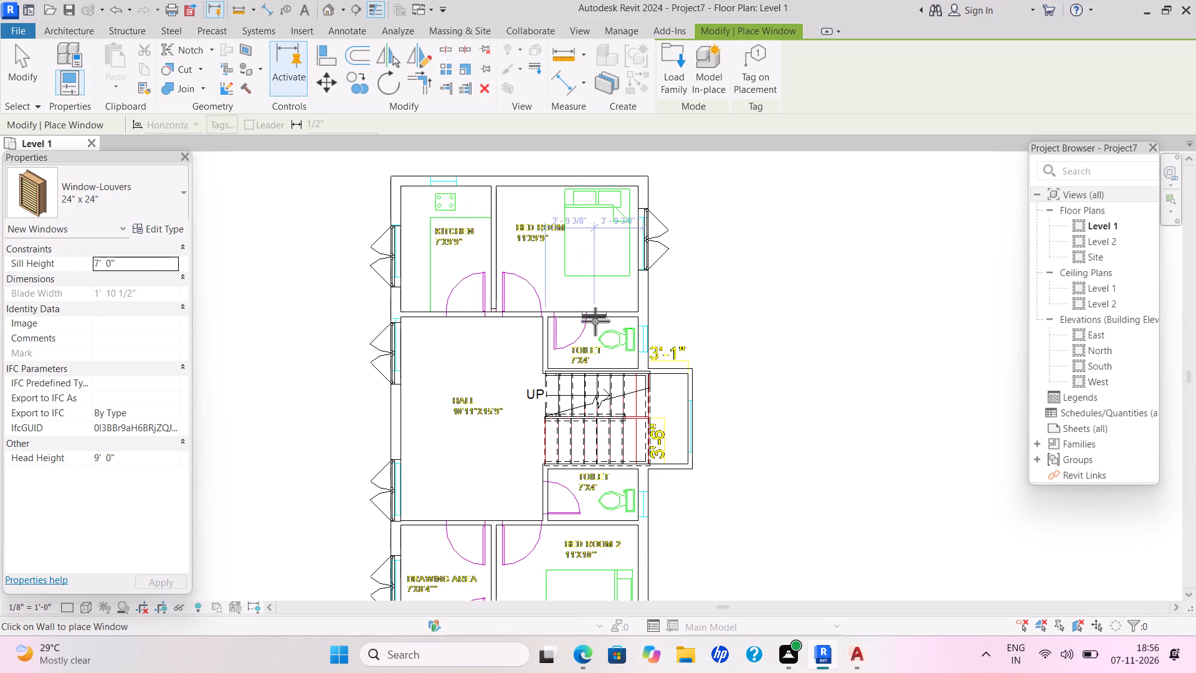
{"action": "left_click", "coordinate": [647, 336]}
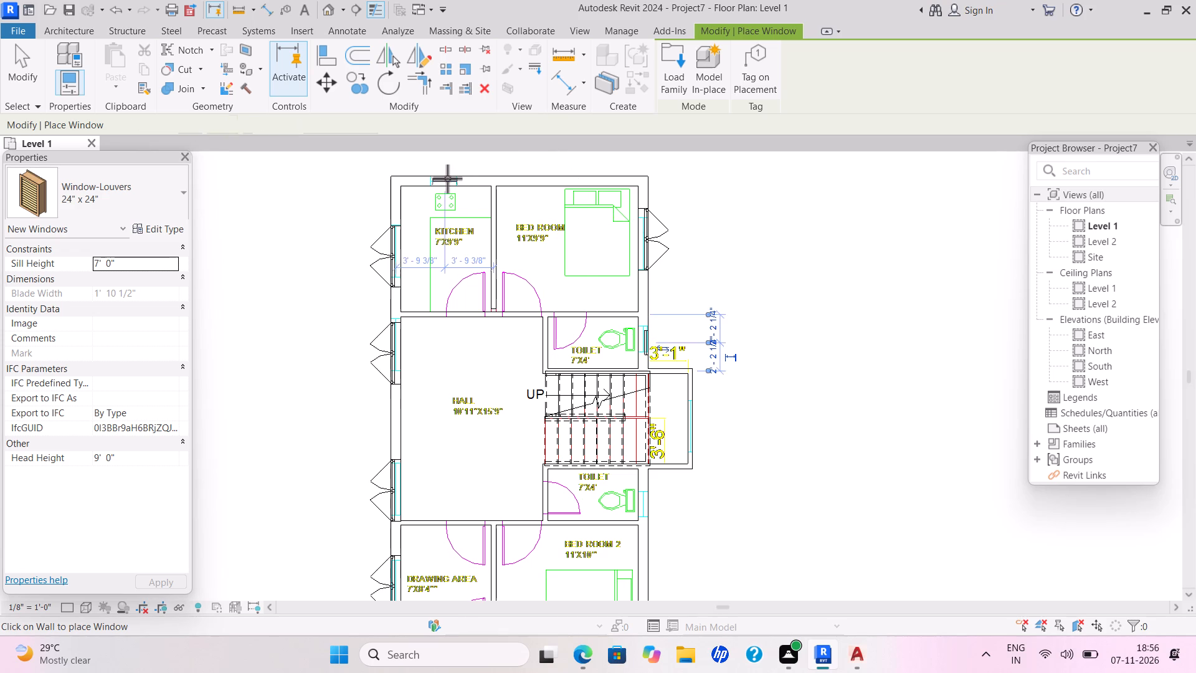
{"action": "left_click", "coordinate": [447, 178]}
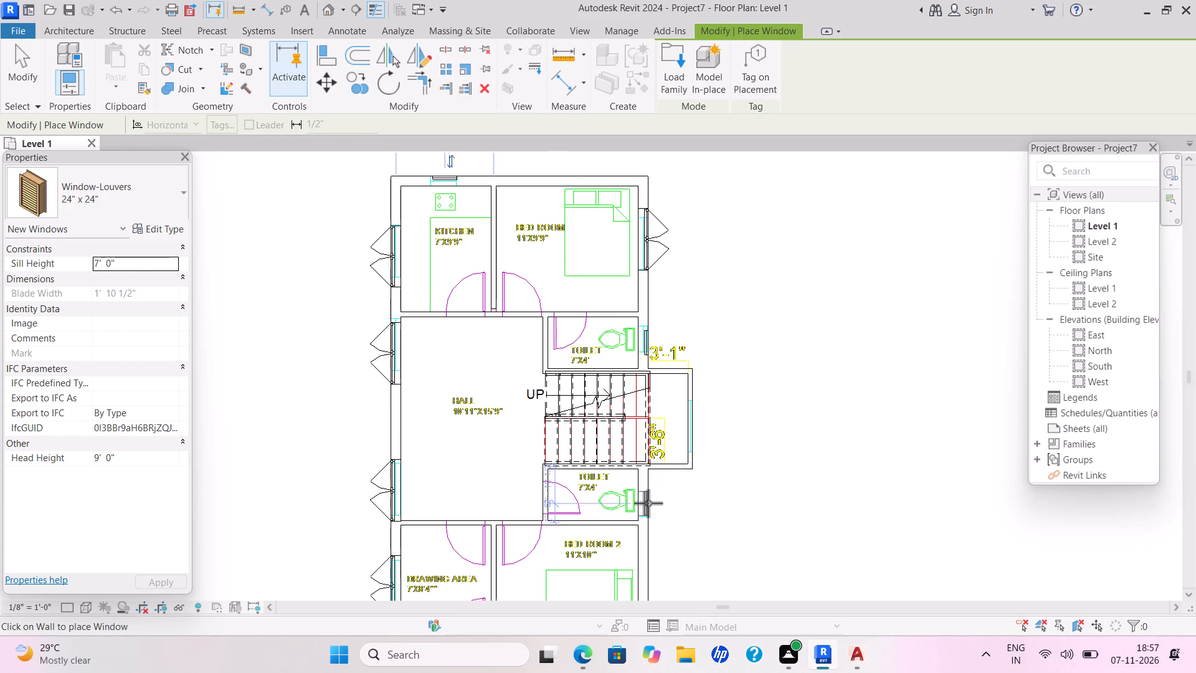
{"action": "left_click", "coordinate": [648, 503]}
{"action": "middle_click_drag", "start_coordinate": [602, 486], "coordinate": [620, 392]}
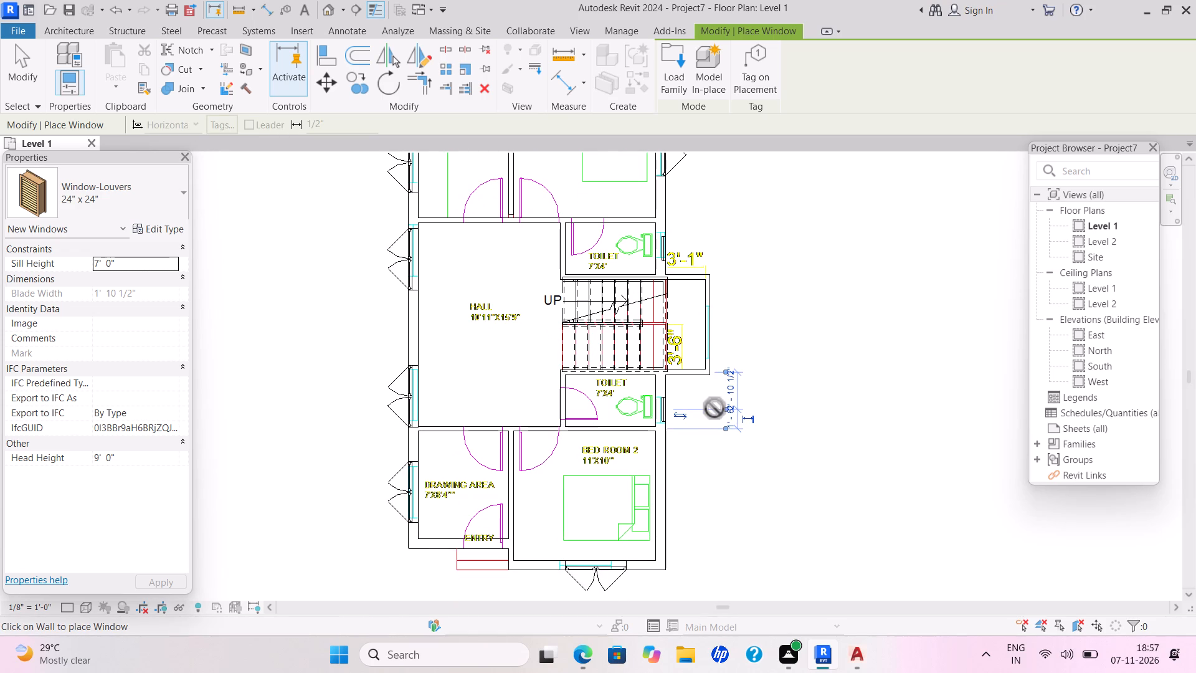
Place six 36" x 84" Single-Flush doors over the CAD doors of the kitchen, bedroom, both toilets, bedroom 2 and drawing area's hall wall, flipping swings to match.
{"action": "key", "text": "Escape"}
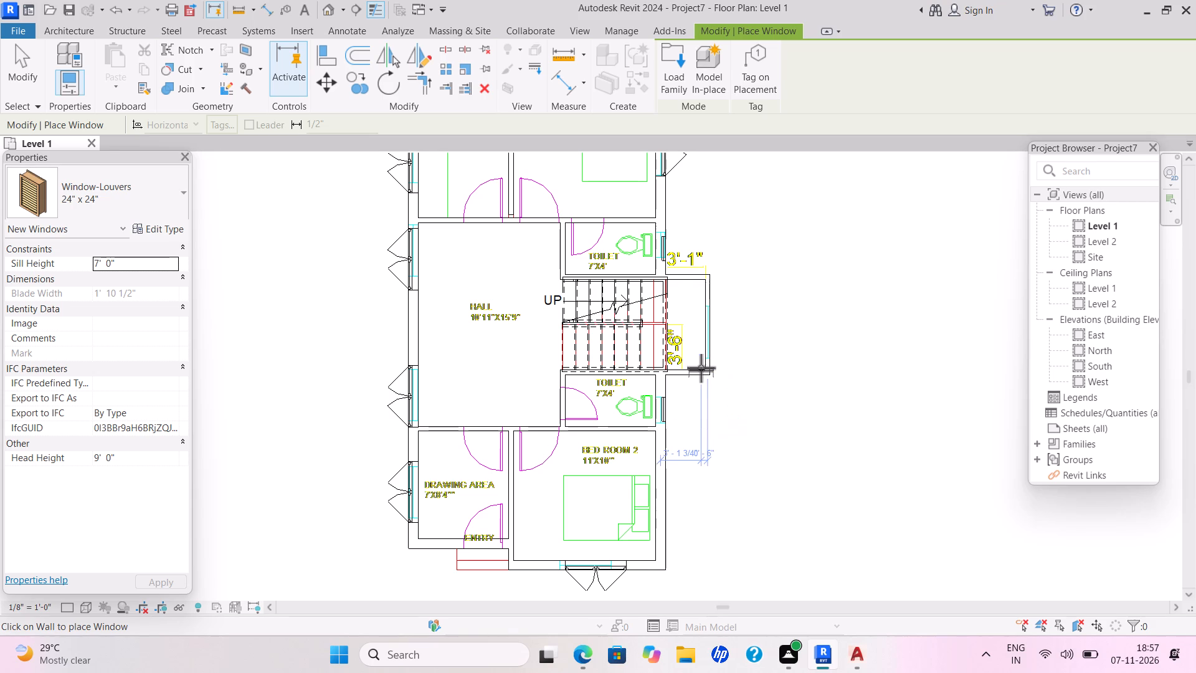
{"action": "key", "text": "Escape"}
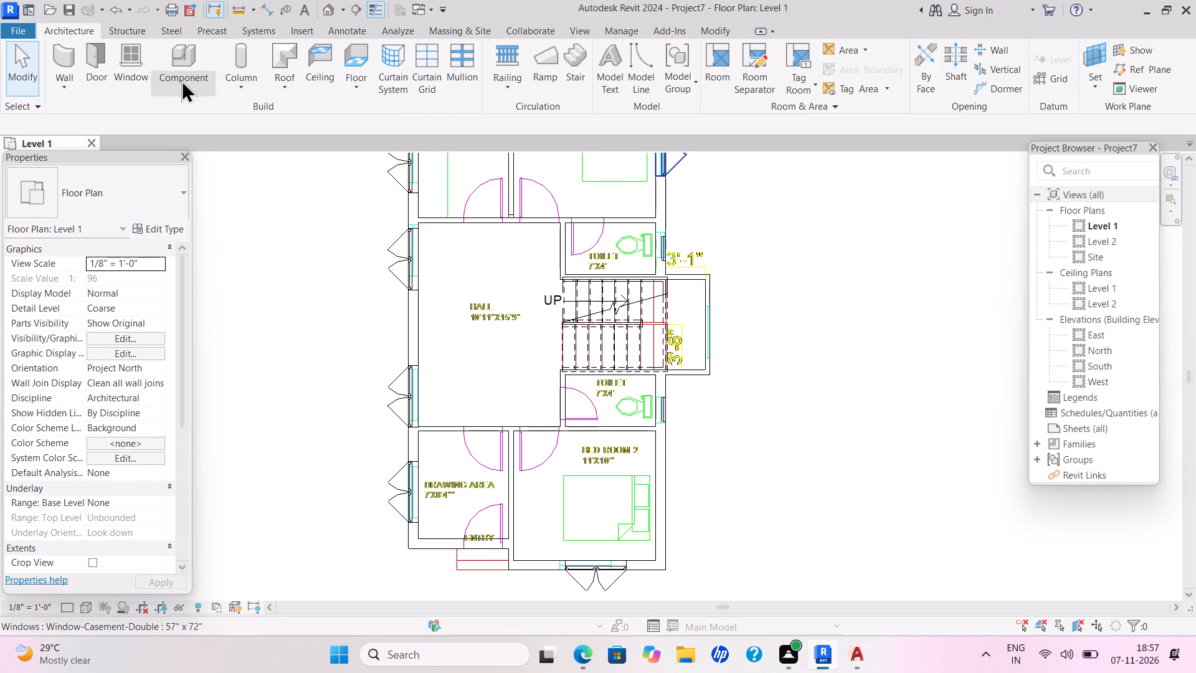
{"action": "left_click", "coordinate": [83, 71]}
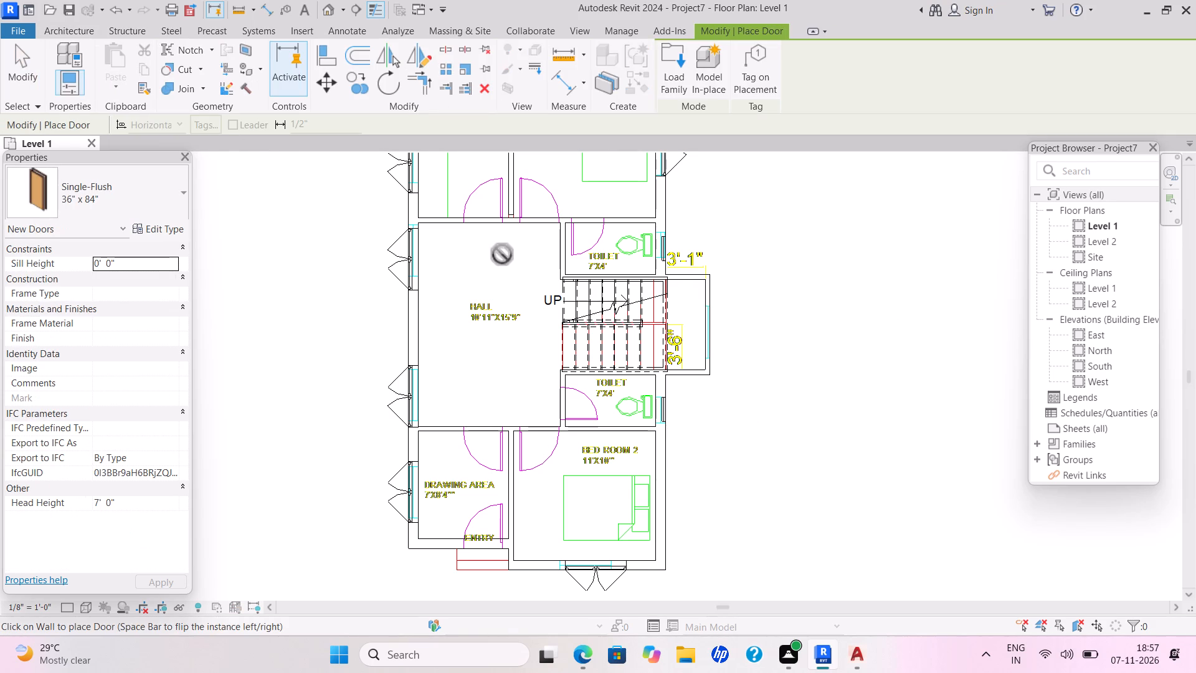
{"action": "left_click", "coordinate": [489, 219]}
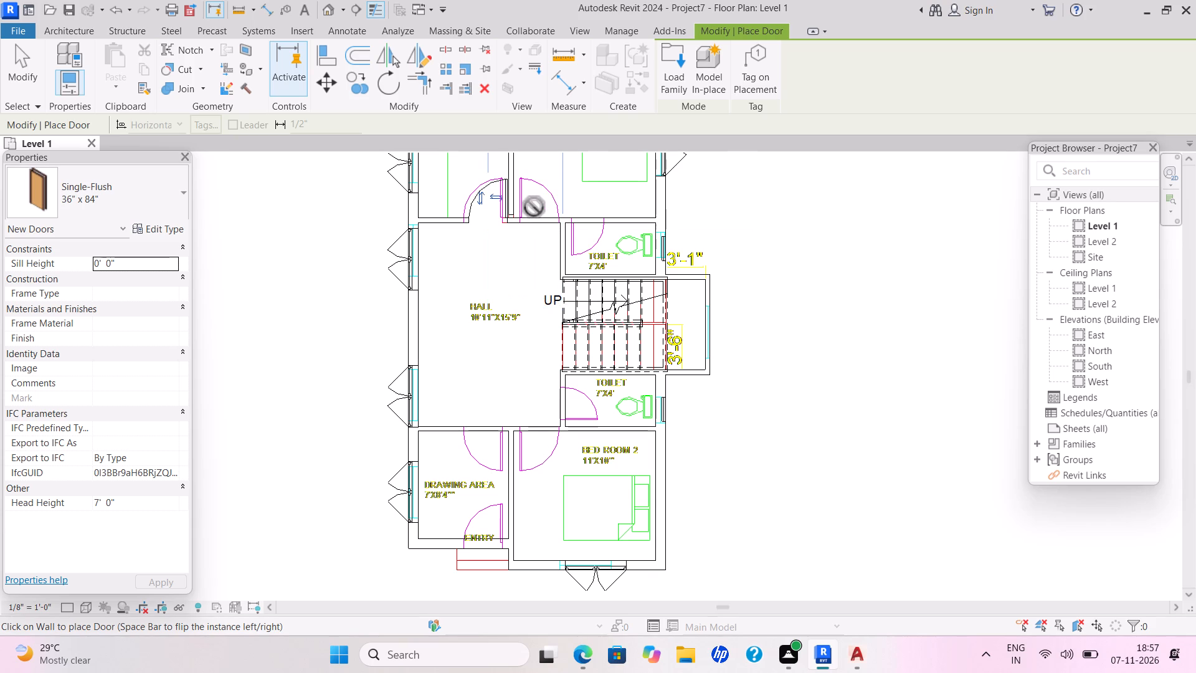
{"action": "key", "text": "space"}
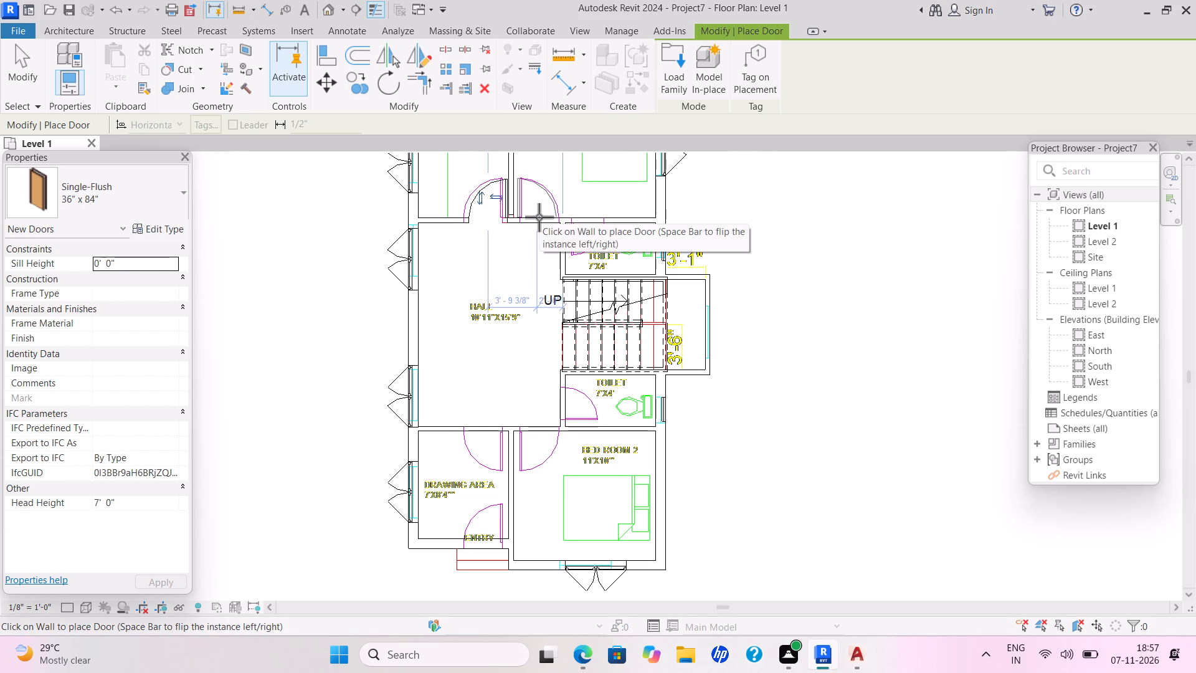
{"action": "left_click", "coordinate": [539, 217]}
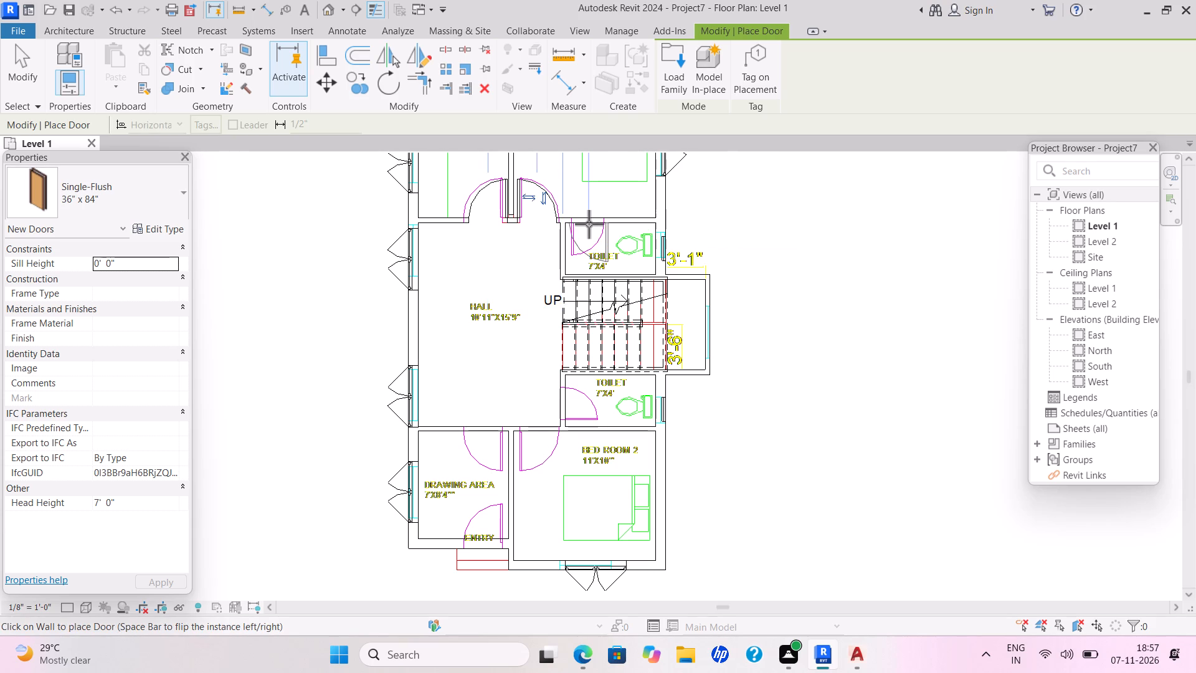
{"action": "key", "text": "space"}
{"action": "left_click", "coordinate": [589, 224]}
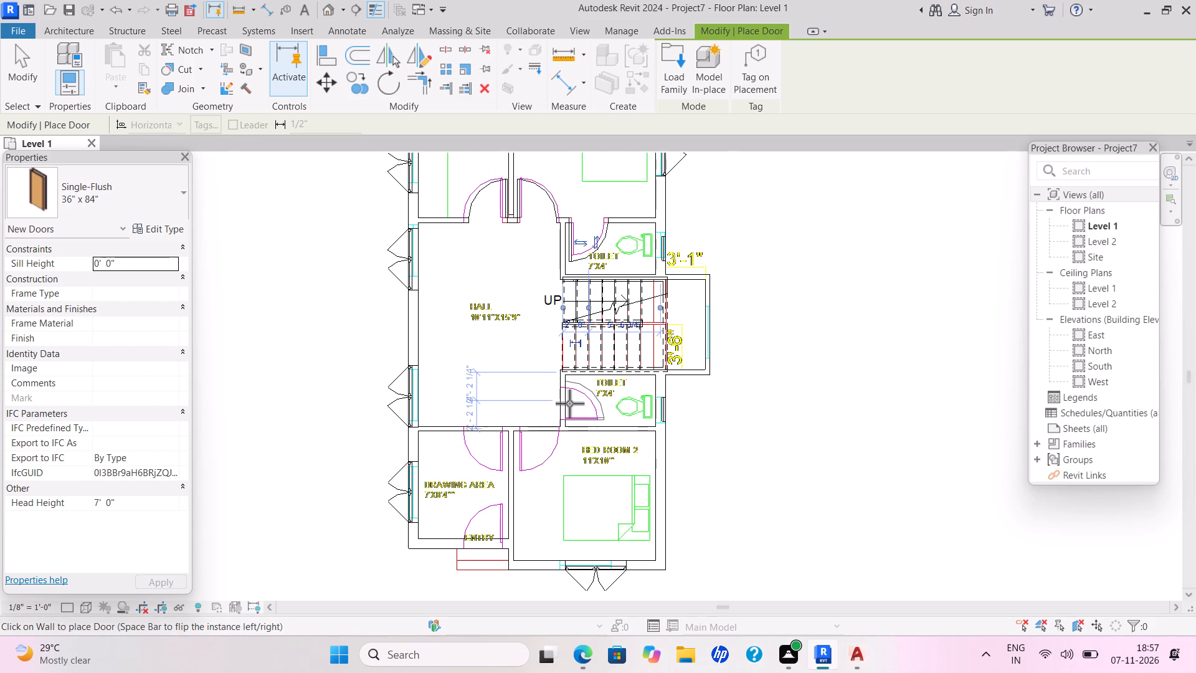
{"action": "left_click", "coordinate": [569, 403]}
{"action": "left_click", "coordinate": [536, 431]}
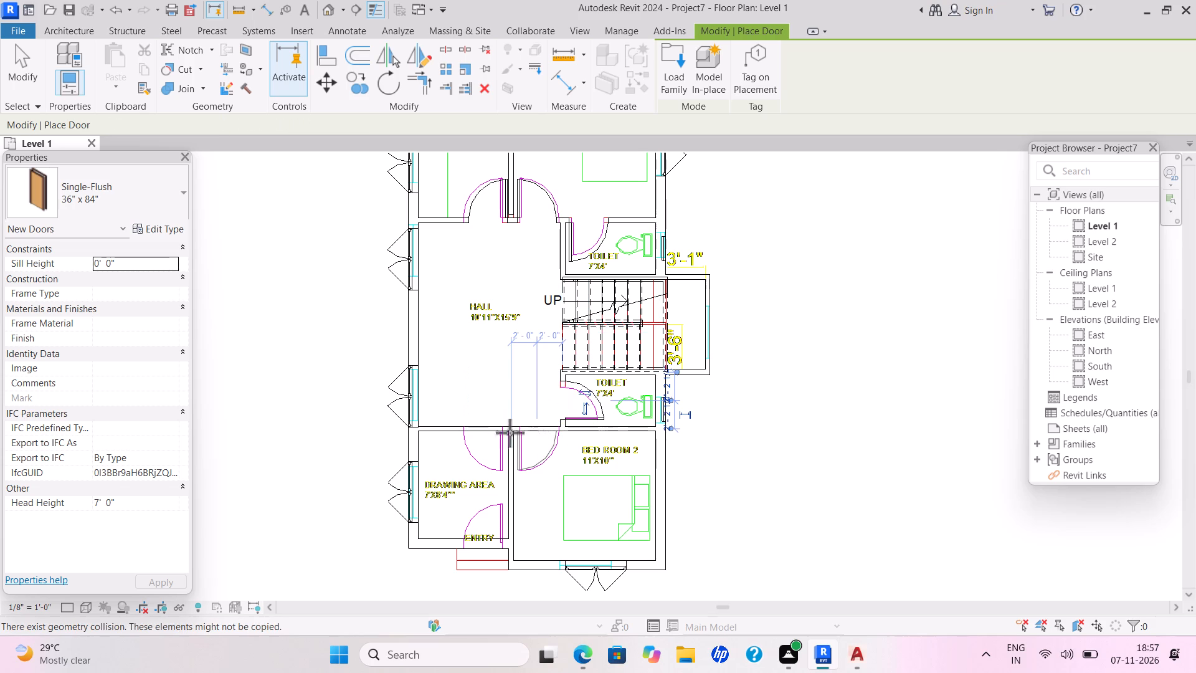
{"action": "key", "text": "space"}
{"action": "left_click", "coordinate": [488, 432]}
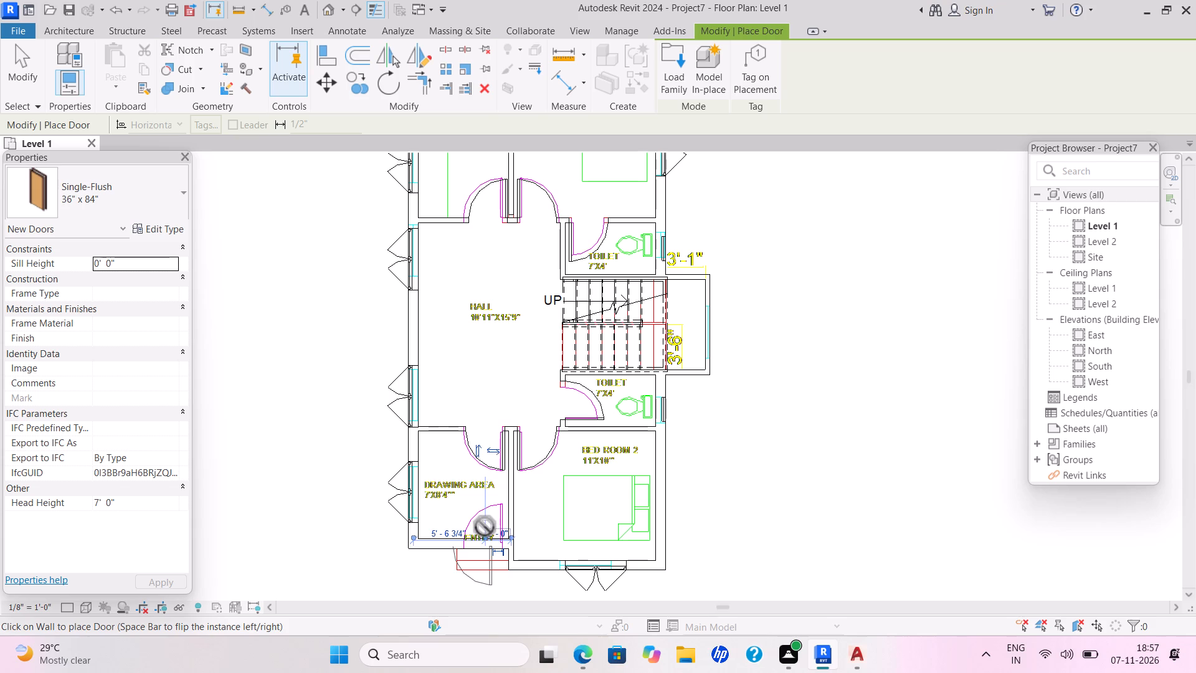
Place a 36" x 84" Single-Flush entry door in the drawing area's south wall, over the CAD entry door.
{"action": "key", "text": "Escape"}
{"action": "key", "text": "Escape"}
{"action": "left_click", "coordinate": [483, 546]}
{"action": "key", "text": "Escape"}
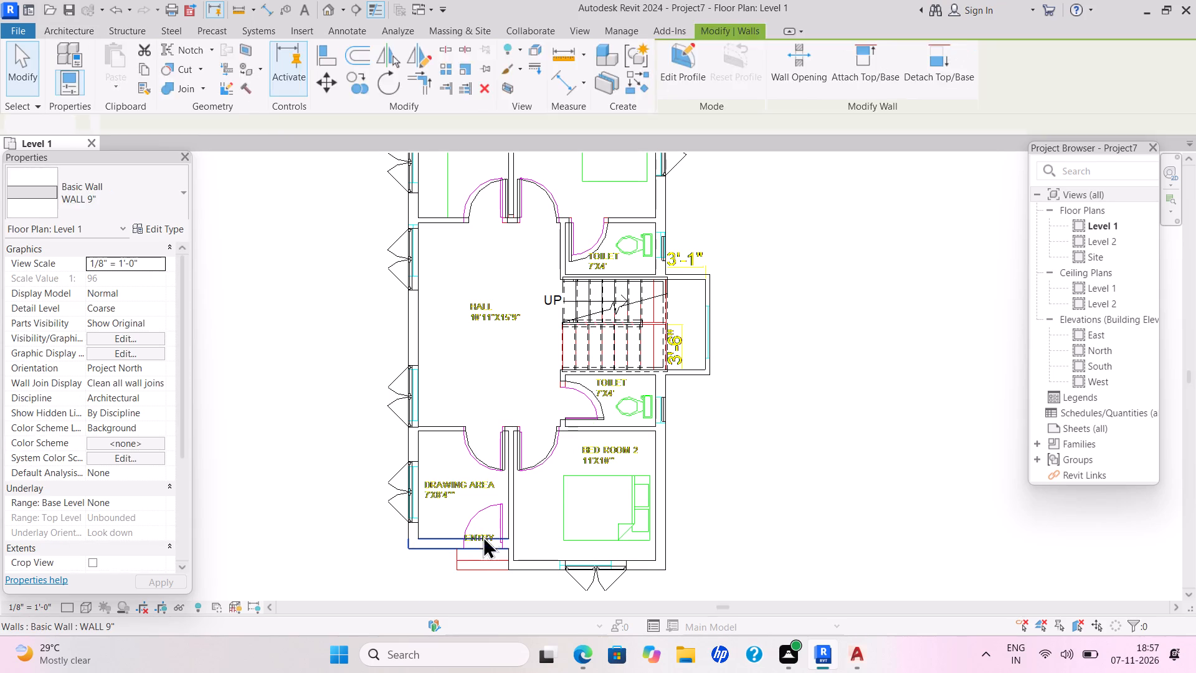
{"action": "left_click", "coordinate": [96, 77]}
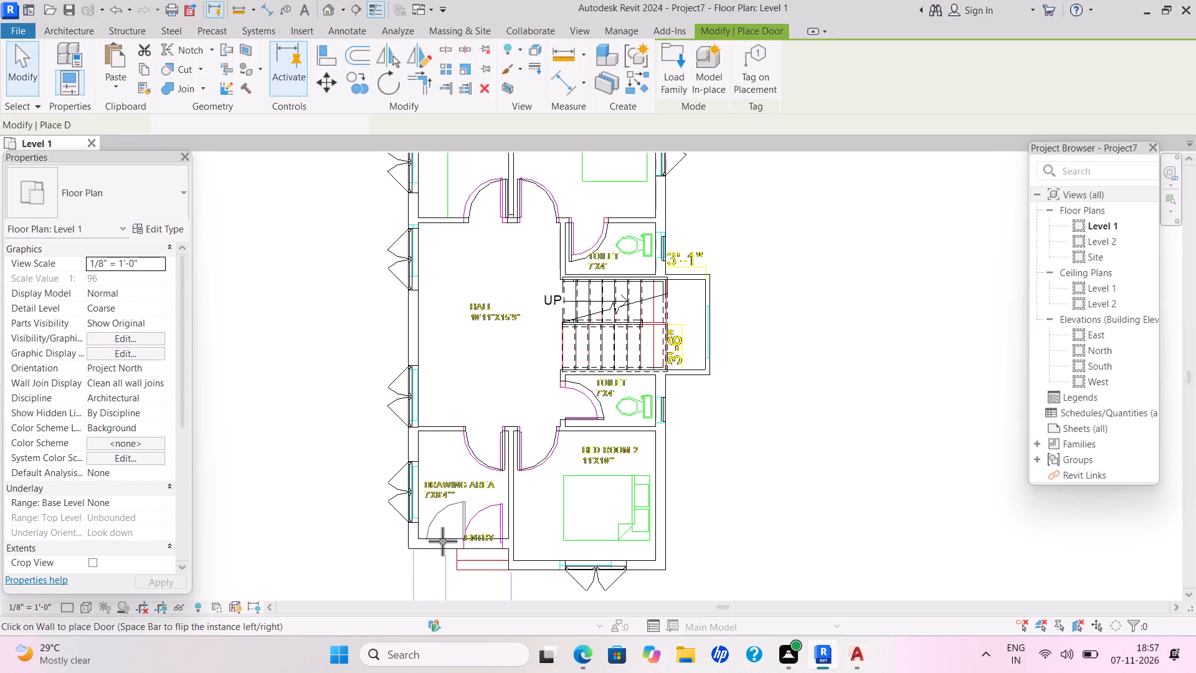
{"action": "left_click", "coordinate": [480, 535]}
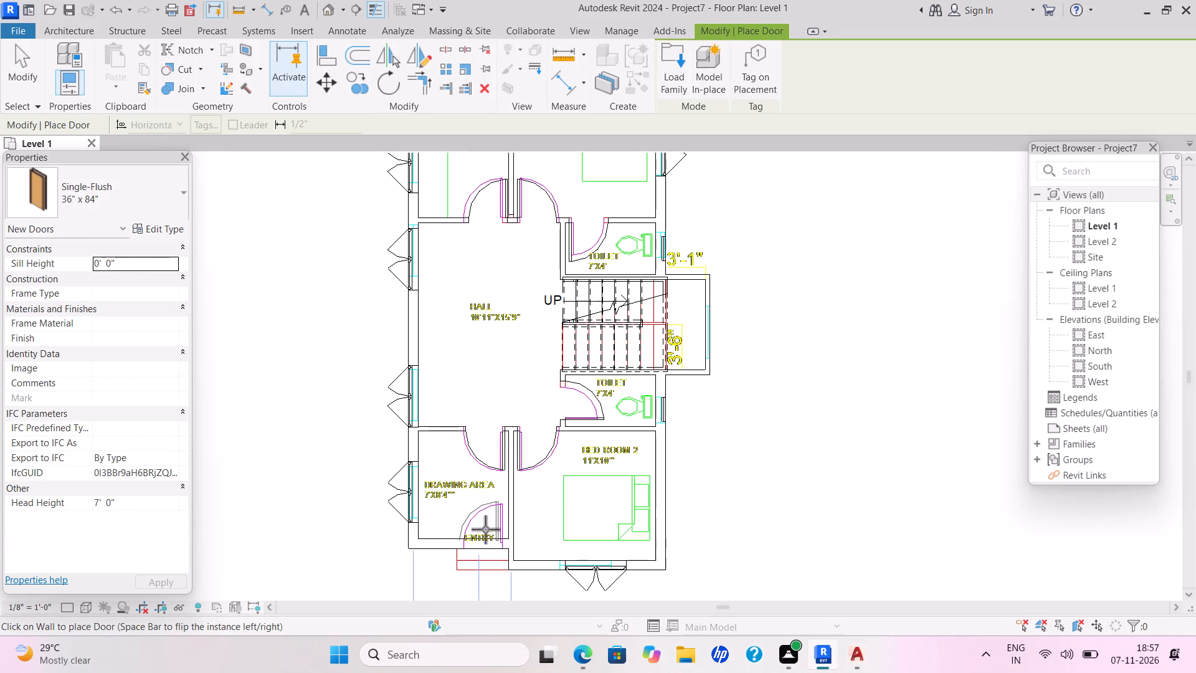
{"action": "key", "text": "Escape"}
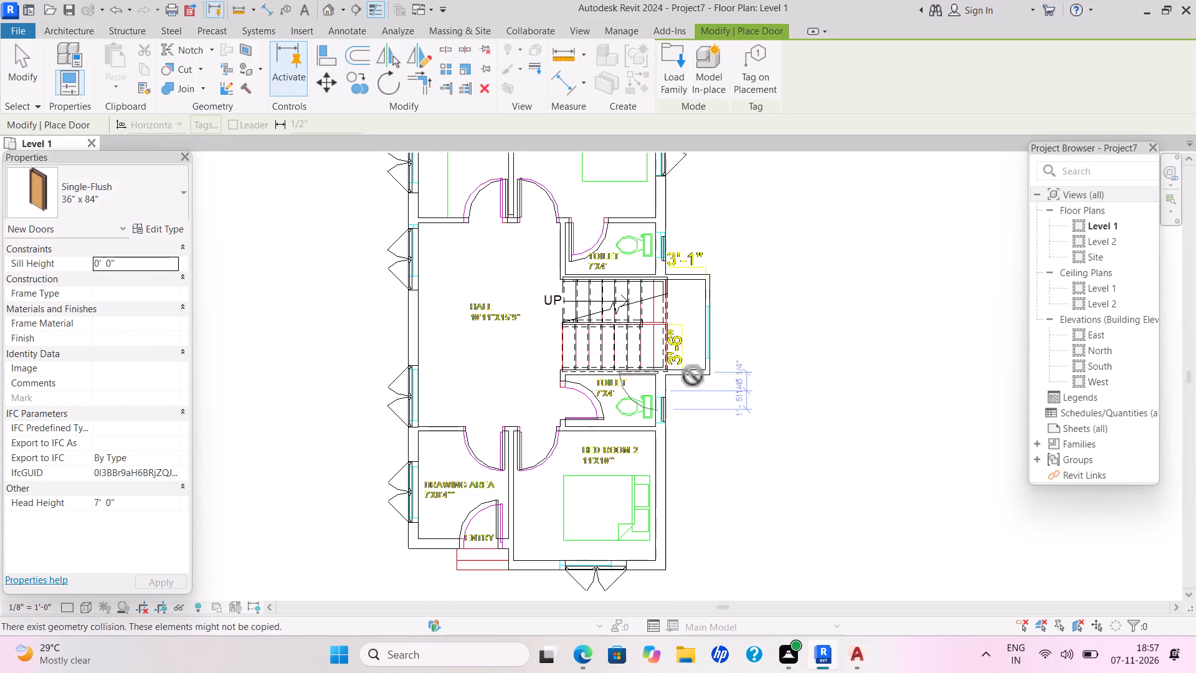
{"action": "key", "text": "Escape"}
Load the Bed_17739 component family from the beds folder of SHUBHAM CITY in Documents.
{"action": "left_click", "coordinate": [181, 94]}
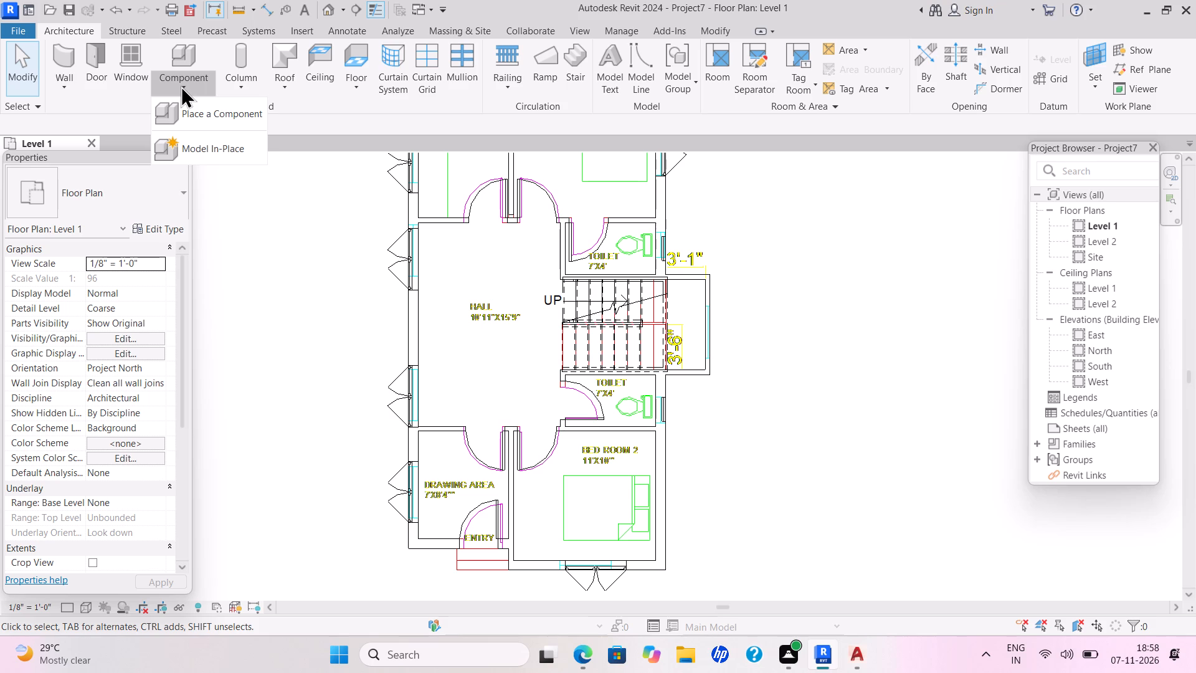
{"action": "left_click", "coordinate": [248, 108]}
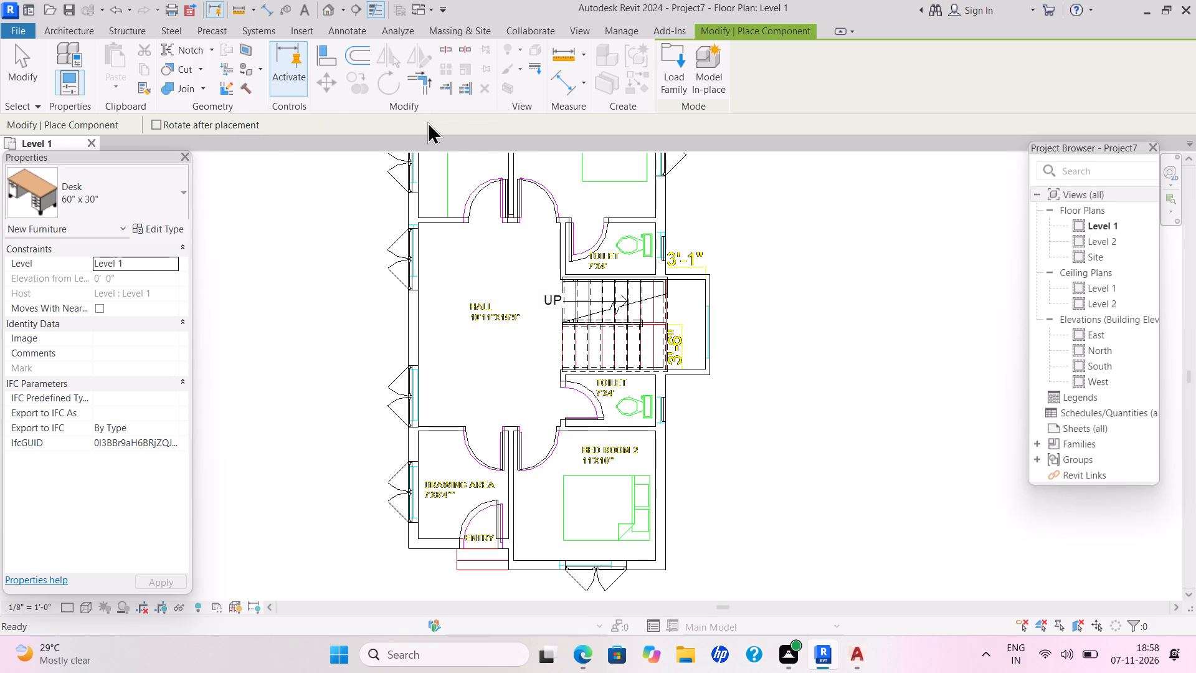
{"action": "double_click", "coordinate": [675, 57]}
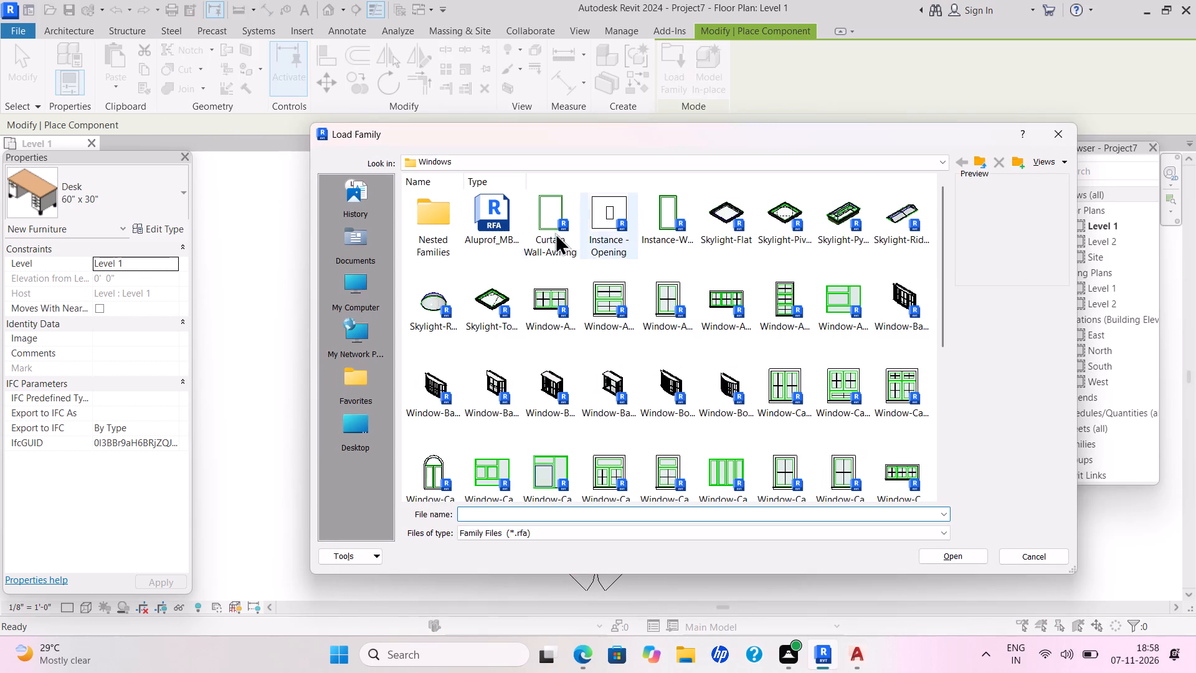
{"action": "double_click", "coordinate": [358, 264]}
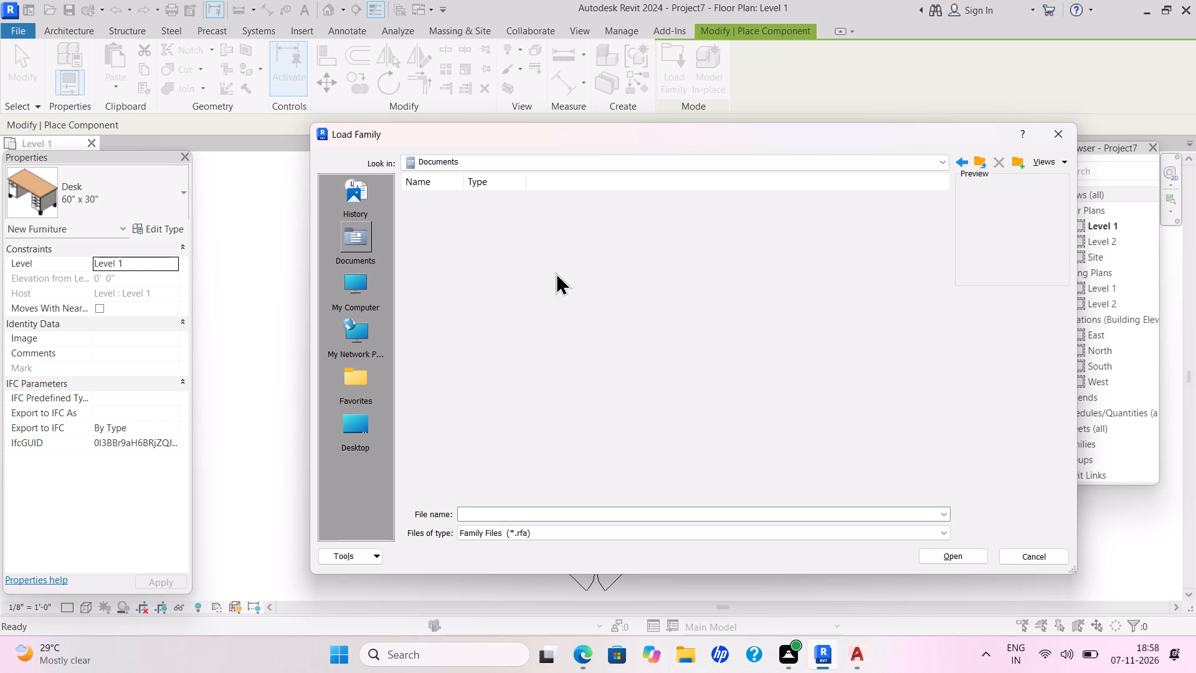
{"action": "double_click", "coordinate": [794, 226]}
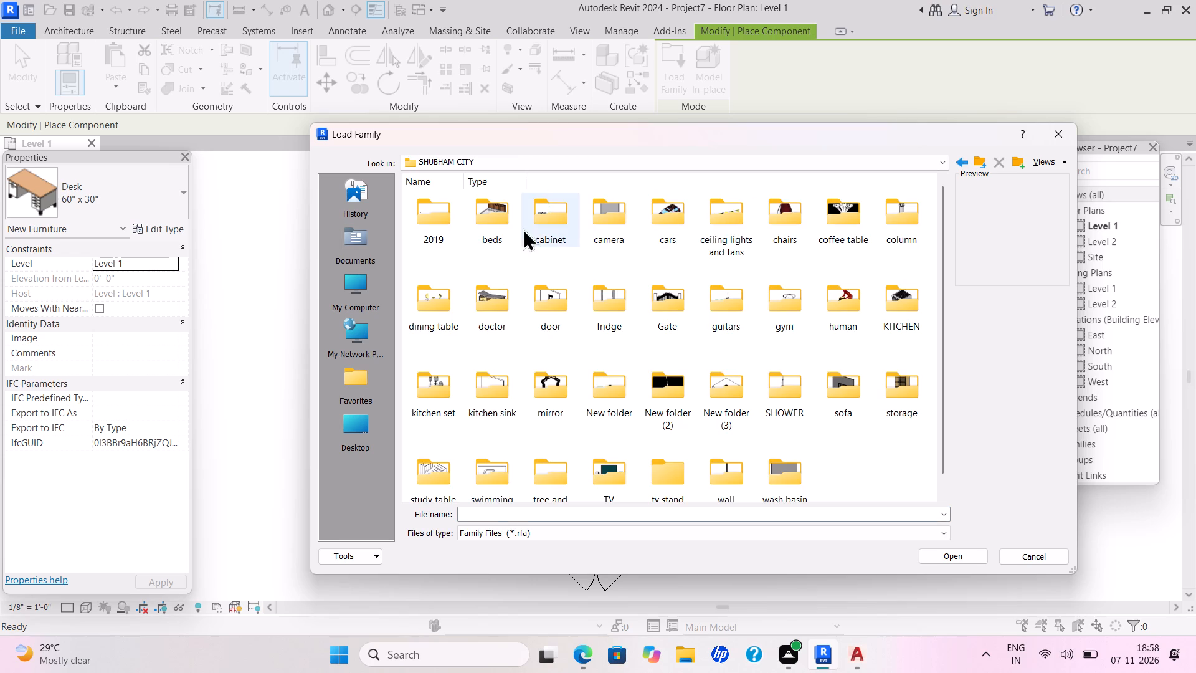
{"action": "double_click", "coordinate": [498, 221]}
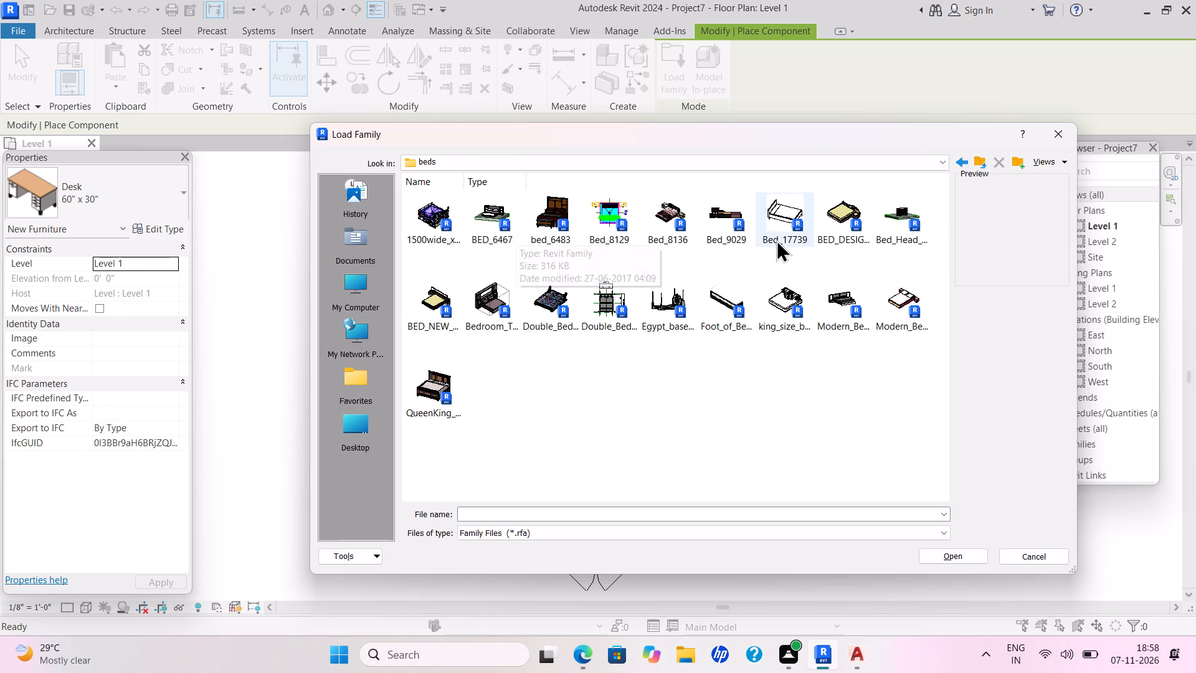
{"action": "triple_click", "coordinate": [787, 226]}
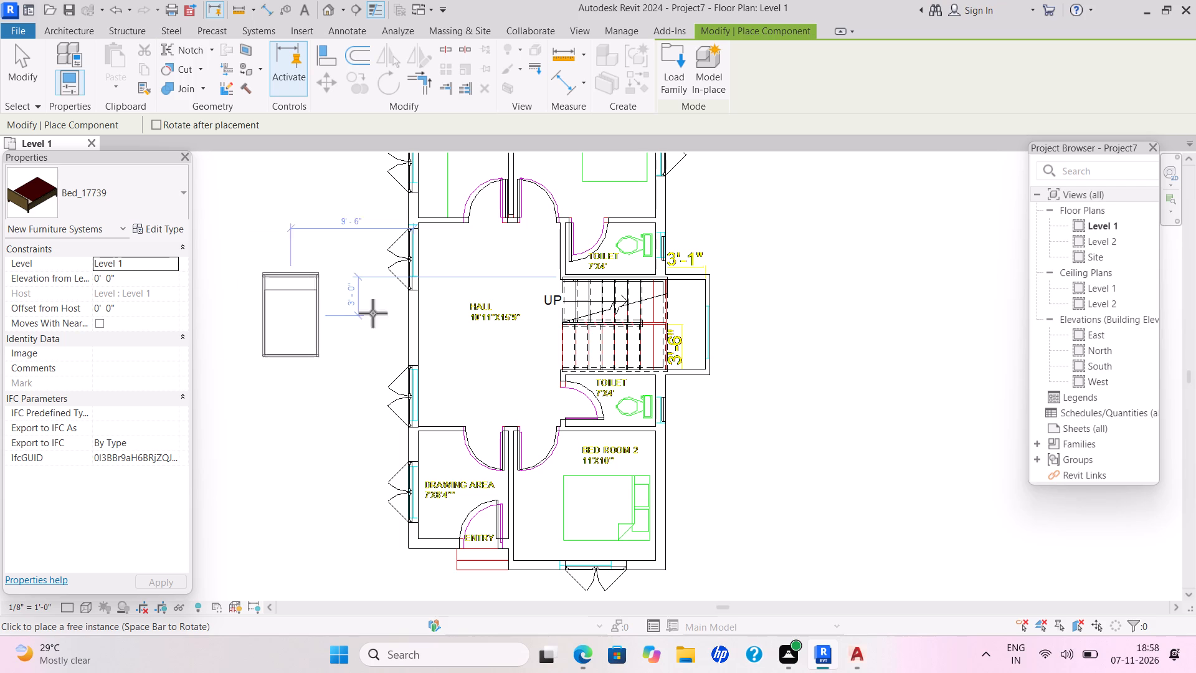
Place a Bed_17739 over the CAD bed in each bedroom, rotating the one in bedroom 2 to lie east-west.
{"action": "middle_click_drag", "start_coordinate": [527, 341], "coordinate": [548, 482]}
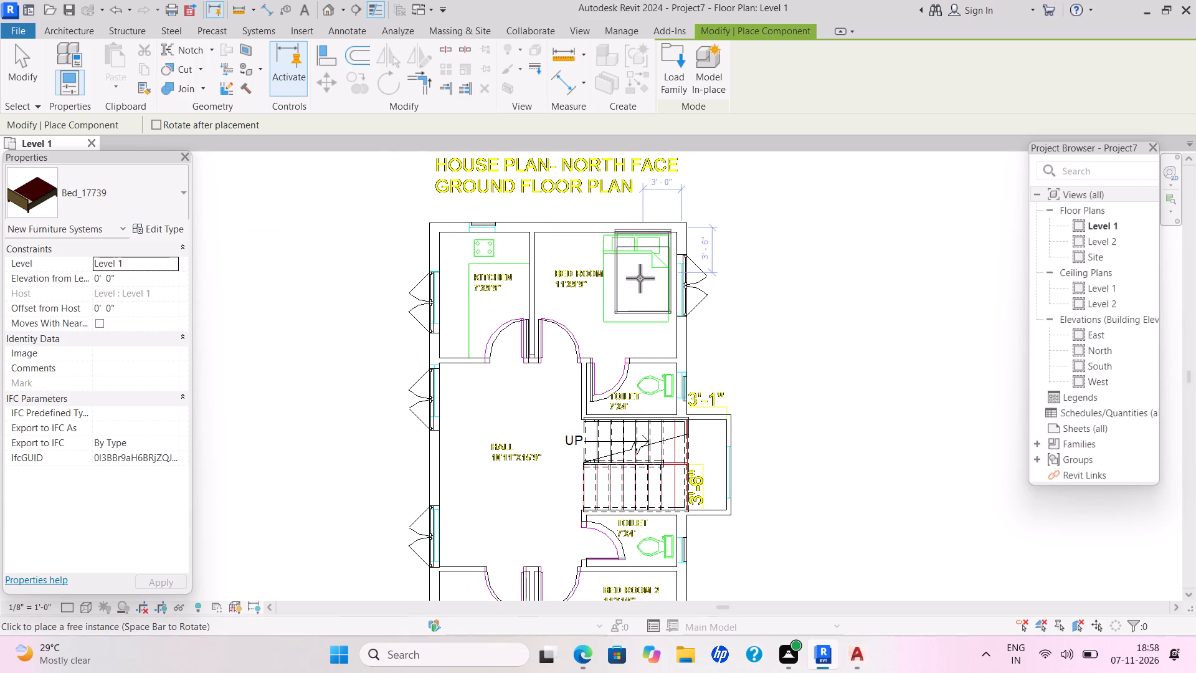
{"action": "left_click", "coordinate": [637, 282]}
{"action": "scroll", "coordinate": [589, 414], "scroll_direction": "up", "scroll_amount": 1}
{"action": "scroll", "coordinate": [589, 409], "scroll_direction": "down", "scroll_amount": 1}
{"action": "middle_click_drag", "start_coordinate": [588, 406], "coordinate": [577, 279]}
{"action": "scroll", "coordinate": [586, 318], "scroll_direction": "up", "scroll_amount": 1}
{"action": "scroll", "coordinate": [586, 312], "scroll_direction": "down", "scroll_amount": 1}
{"action": "scroll", "coordinate": [584, 299], "scroll_direction": "up", "scroll_amount": 1}
{"action": "scroll", "coordinate": [582, 295], "scroll_direction": "down", "scroll_amount": 1}
{"action": "scroll", "coordinate": [582, 292], "scroll_direction": "up", "scroll_amount": 1}
{"action": "scroll", "coordinate": [581, 289], "scroll_direction": "down", "scroll_amount": 1}
{"action": "scroll", "coordinate": [580, 287], "scroll_direction": "up", "scroll_amount": 1}
{"action": "scroll", "coordinate": [580, 285], "scroll_direction": "down", "scroll_amount": 2}
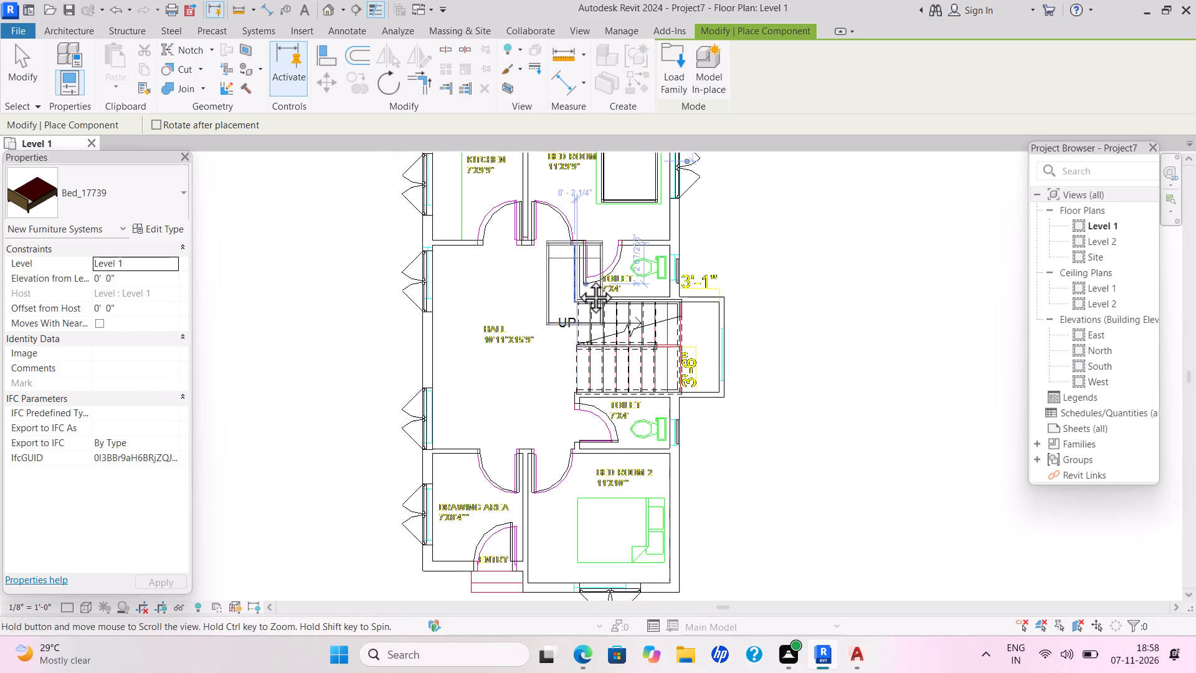
{"action": "middle_click_drag", "start_coordinate": [577, 279], "coordinate": [576, 277]}
{"action": "scroll", "coordinate": [576, 277], "scroll_direction": "up", "scroll_amount": 1}
{"action": "key", "text": "space"}
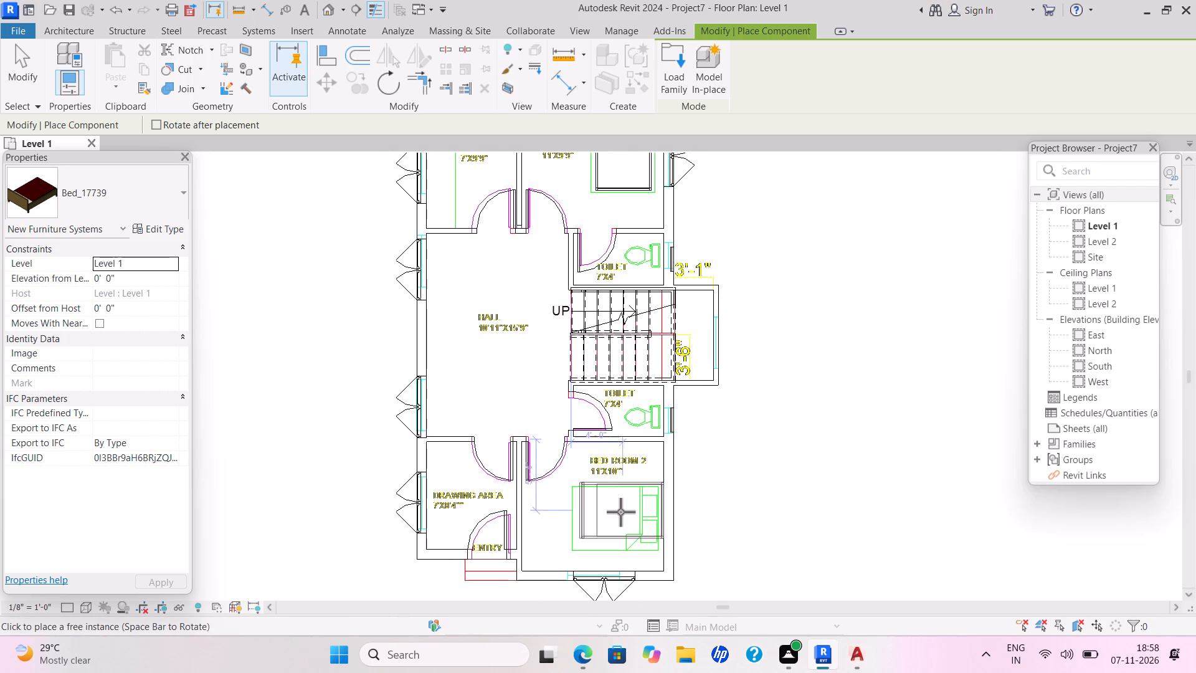
{"action": "key", "text": "space"}
{"action": "key", "text": "space"}
{"action": "left_click", "coordinate": [614, 516]}
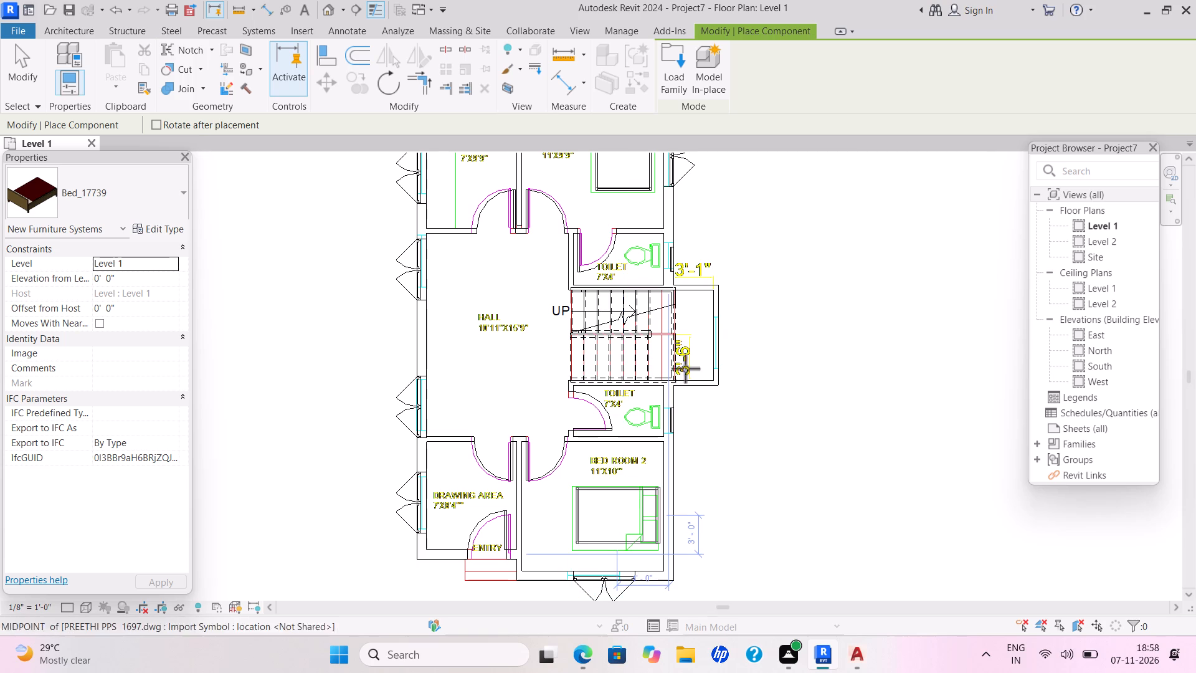
{"action": "key", "text": "Escape"}
{"action": "key", "text": "Escape"}
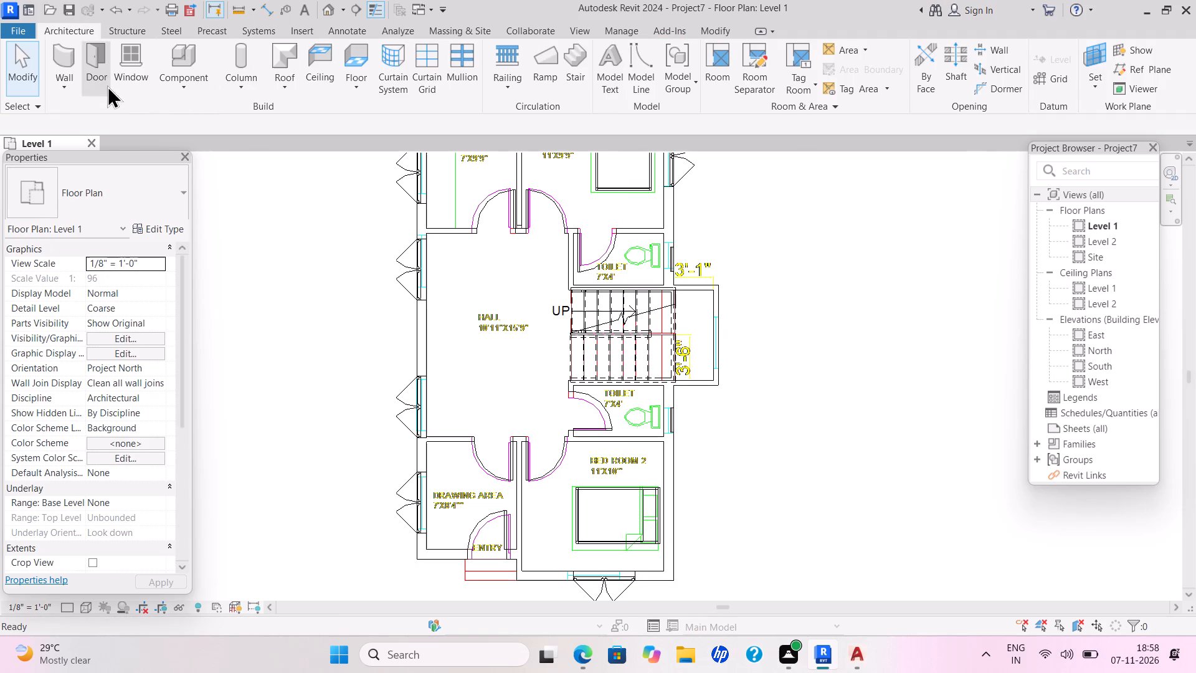
Load the Modern_Toilet_7747 component family from the wash basin folder of SHUBHAM CITY in Documents.
{"action": "left_click", "coordinate": [180, 95]}
{"action": "left_click", "coordinate": [192, 117]}
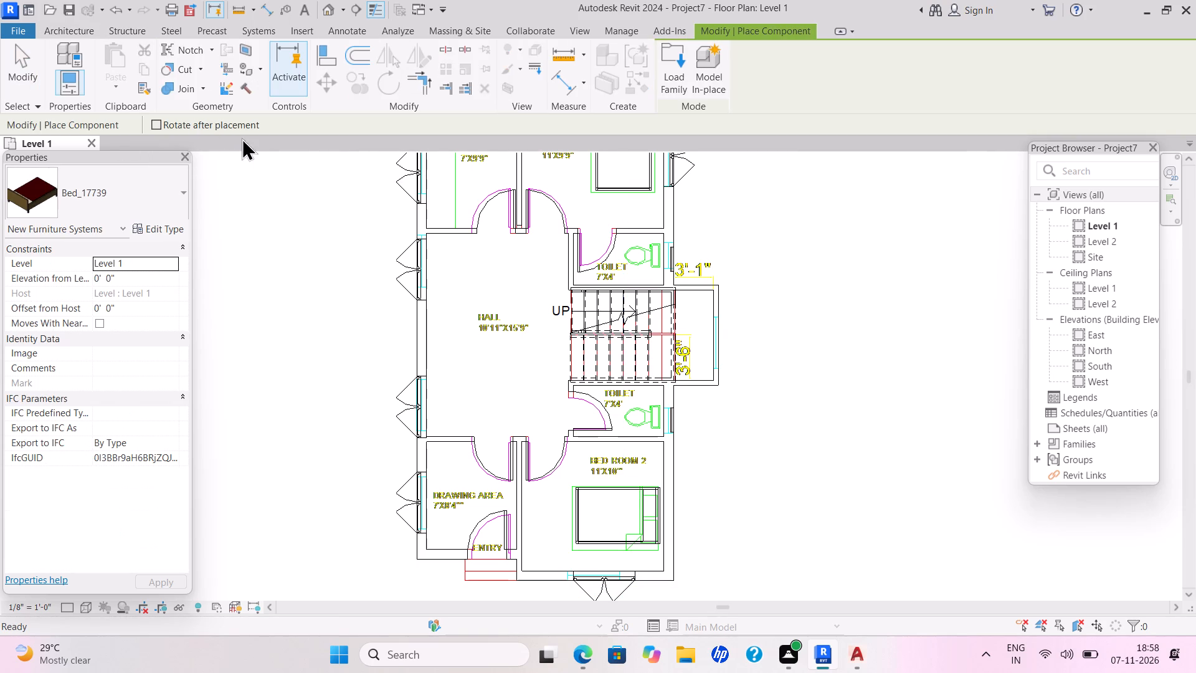
{"action": "double_click", "coordinate": [678, 74]}
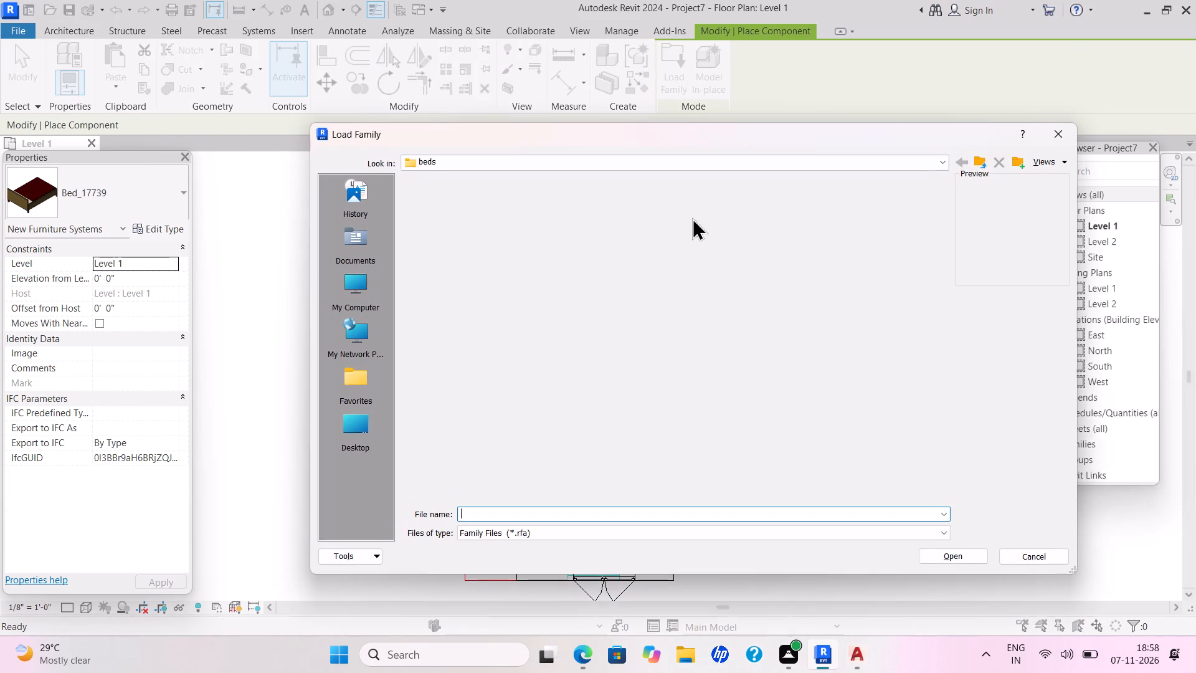
{"action": "double_click", "coordinate": [361, 260]}
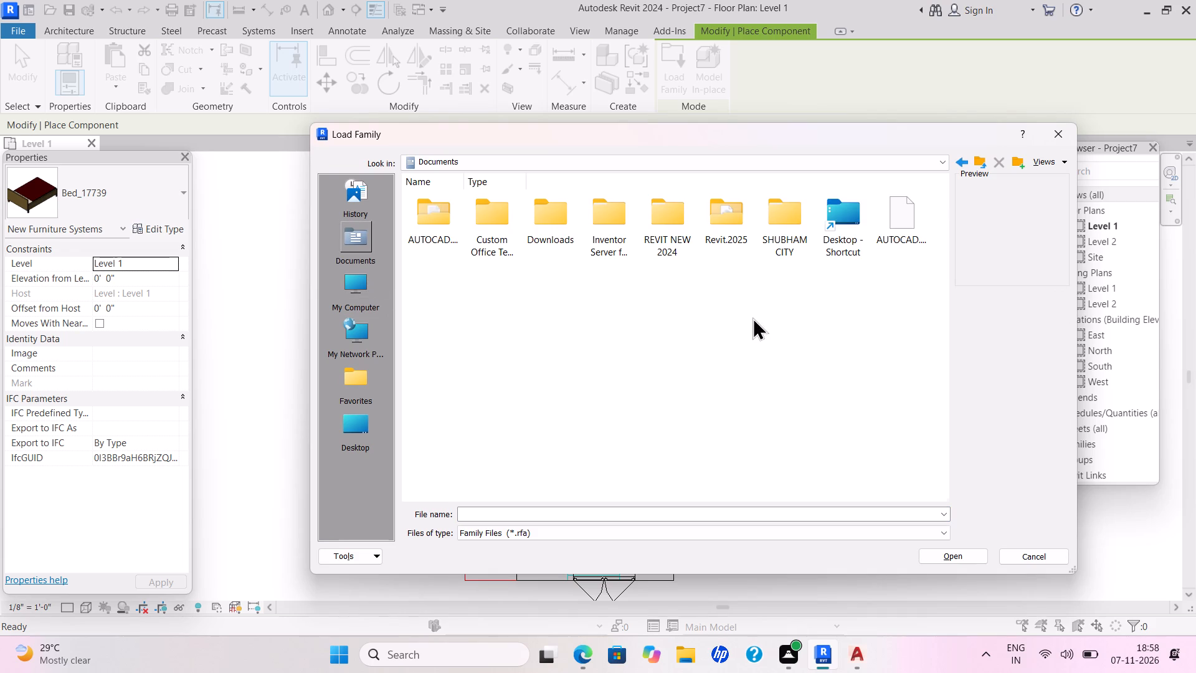
{"action": "double_click", "coordinate": [787, 236]}
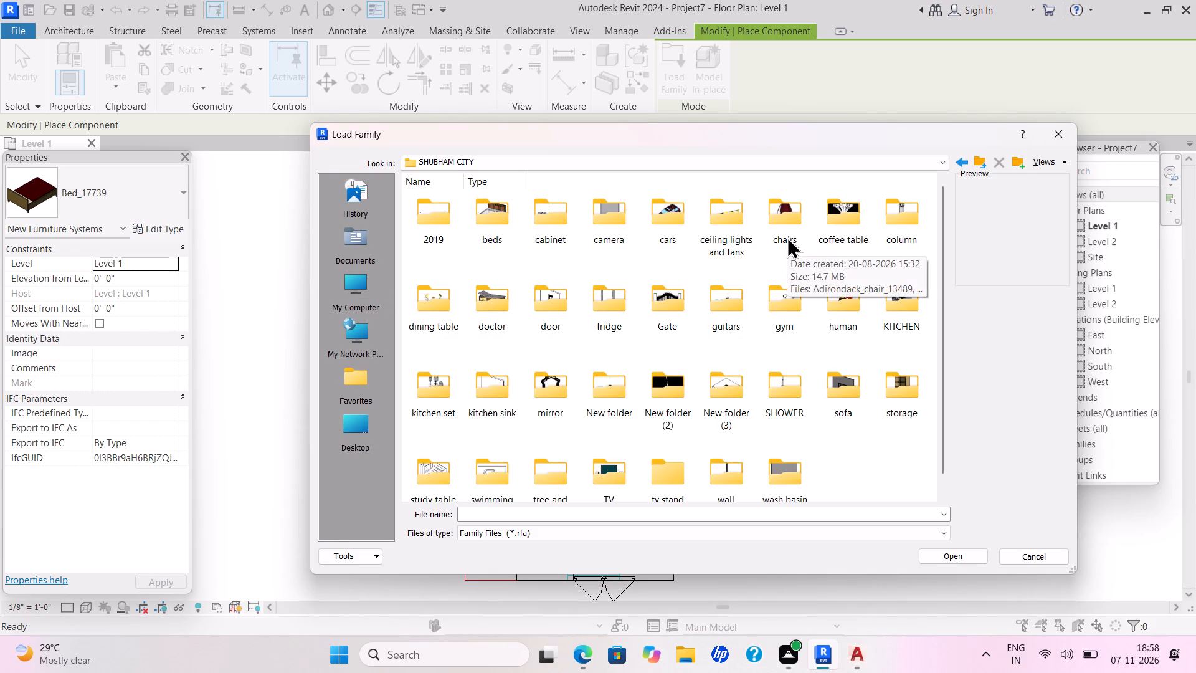
{"action": "triple_click", "coordinate": [797, 470]}
{"action": "left_click", "coordinate": [793, 470]}
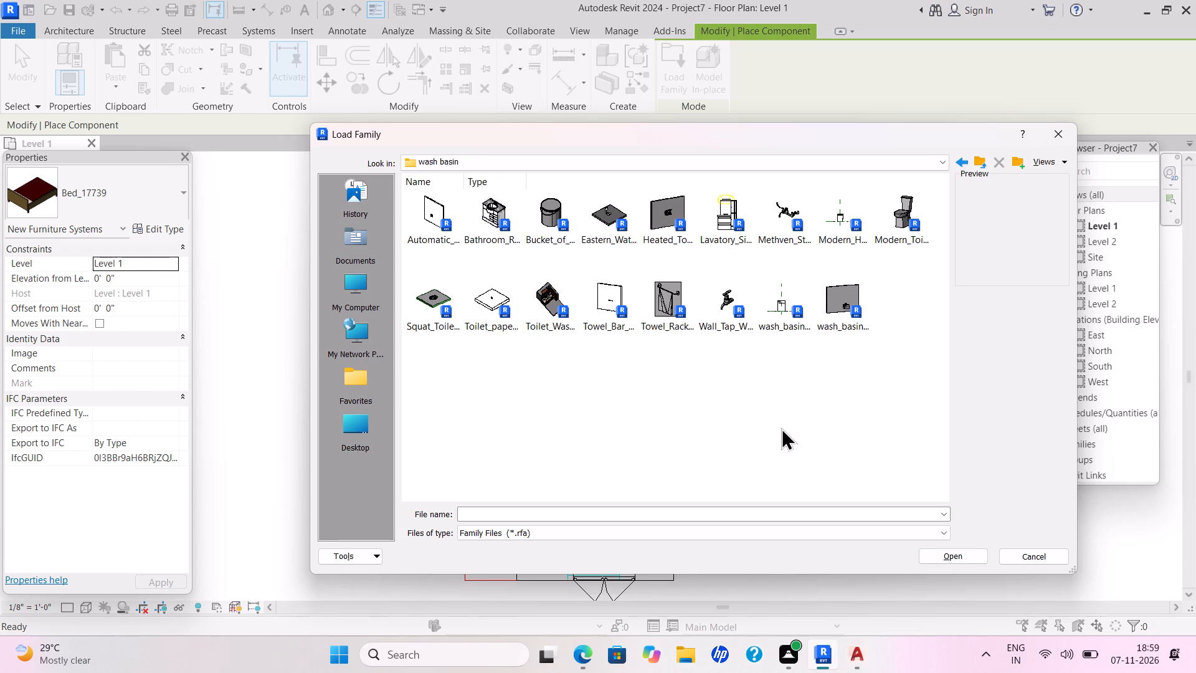
{"action": "double_click", "coordinate": [921, 232]}
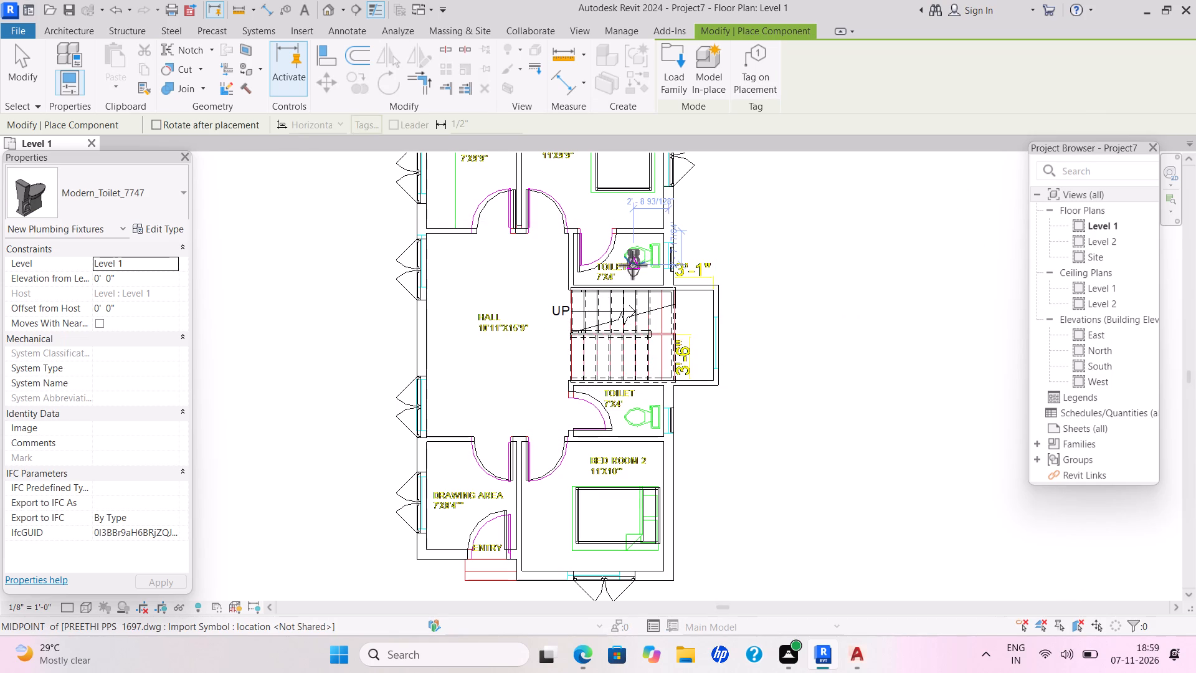
Rotate a Modern_Toilet_7747 and place it beside the CAD toilet symbol in the toilet north of the staircase.
{"action": "key", "text": "space"}
{"action": "key", "text": "space"}
{"action": "key", "text": "space"}
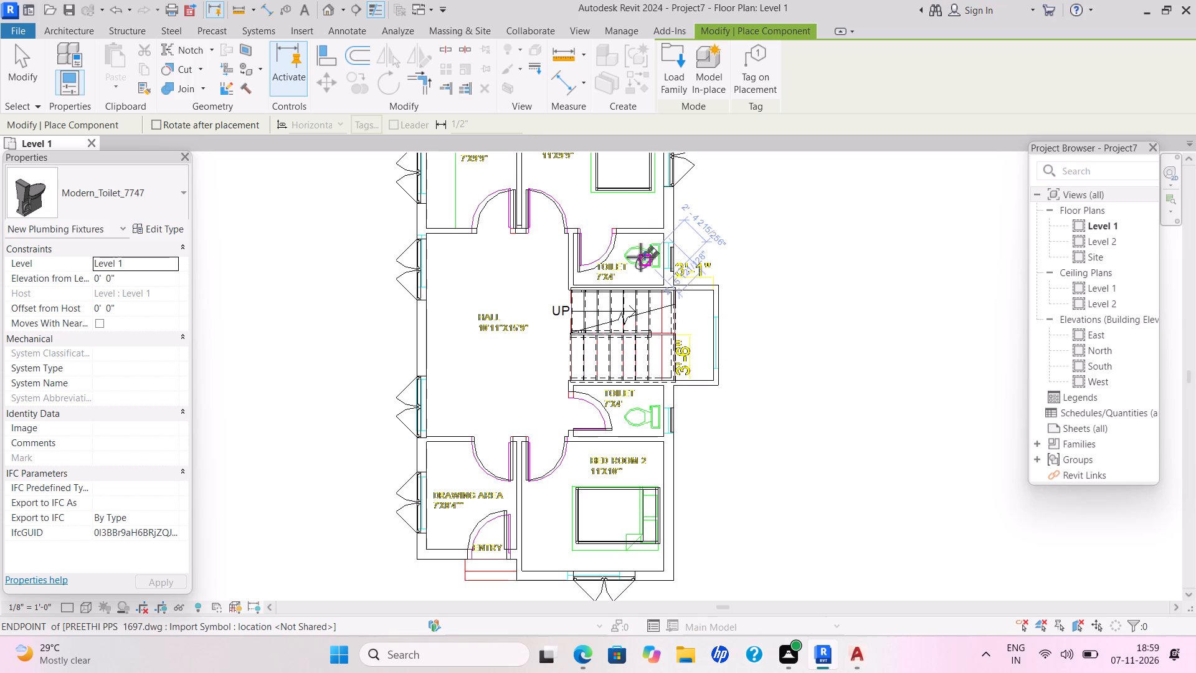
{"action": "key", "text": "space"}
{"action": "key", "text": "space"}
{"action": "key", "text": "space"}
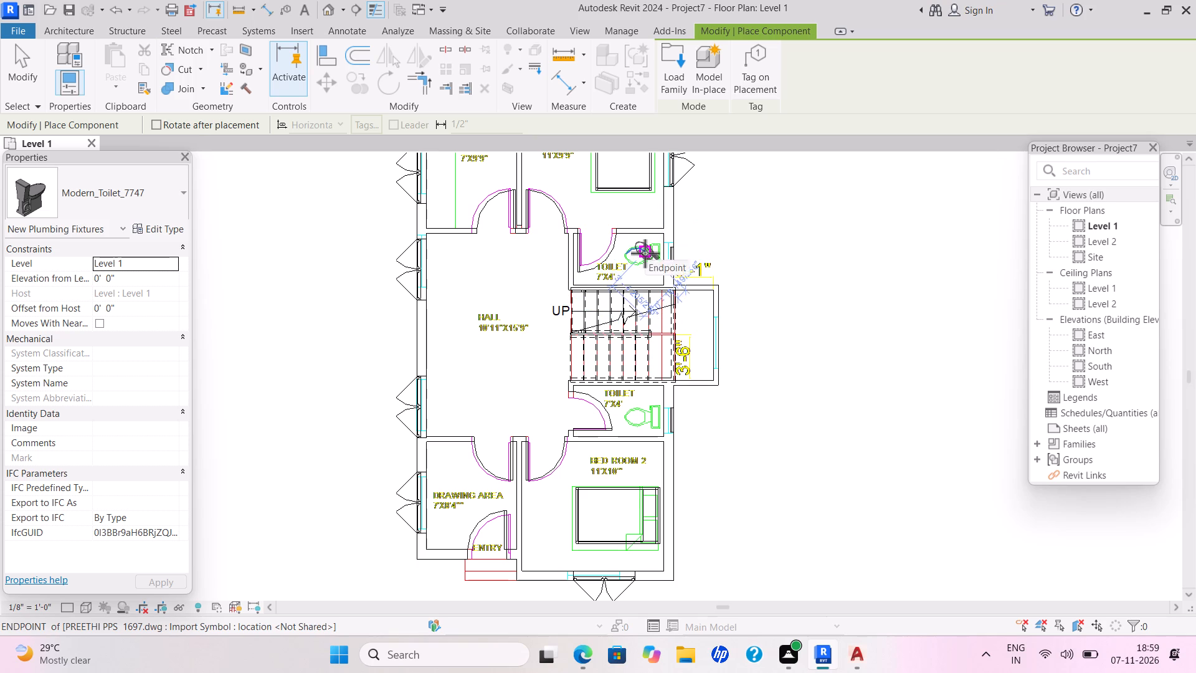
{"action": "key", "text": "space"}
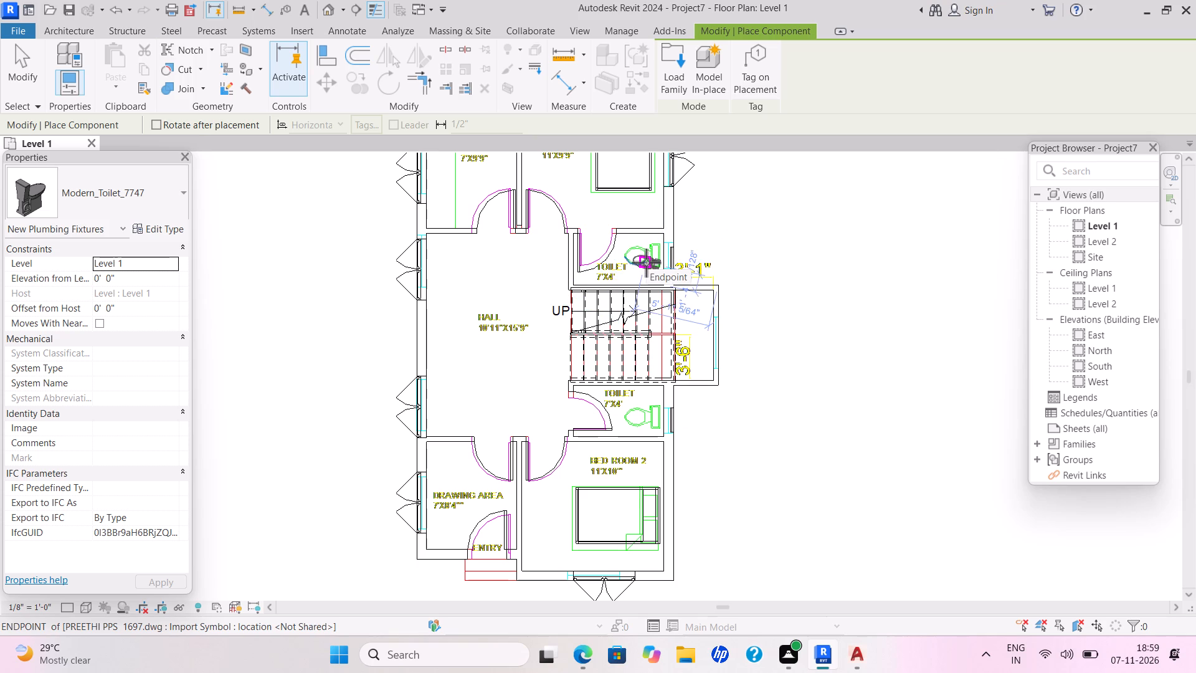
{"action": "left_click", "coordinate": [646, 262]}
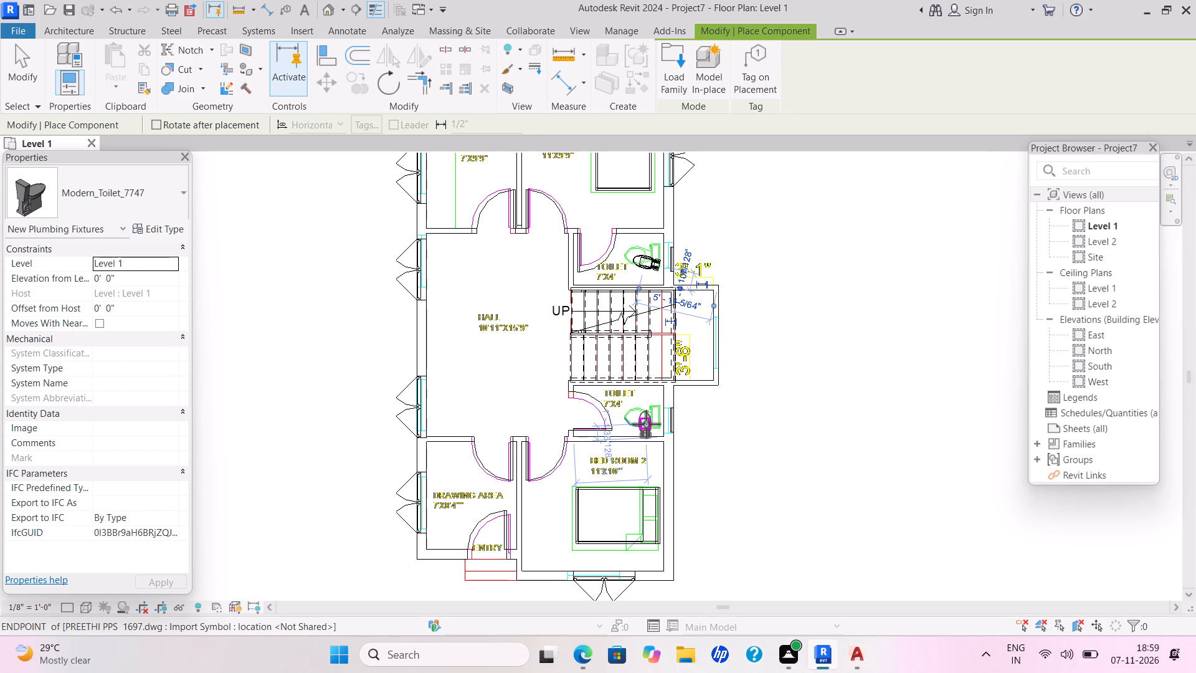
Rotate a Modern_Toilet_7747 and place it over the CAD toilet symbol in the toilet south of the staircase.
{"action": "key", "text": "space"}
{"action": "left_click", "coordinate": [645, 418]}
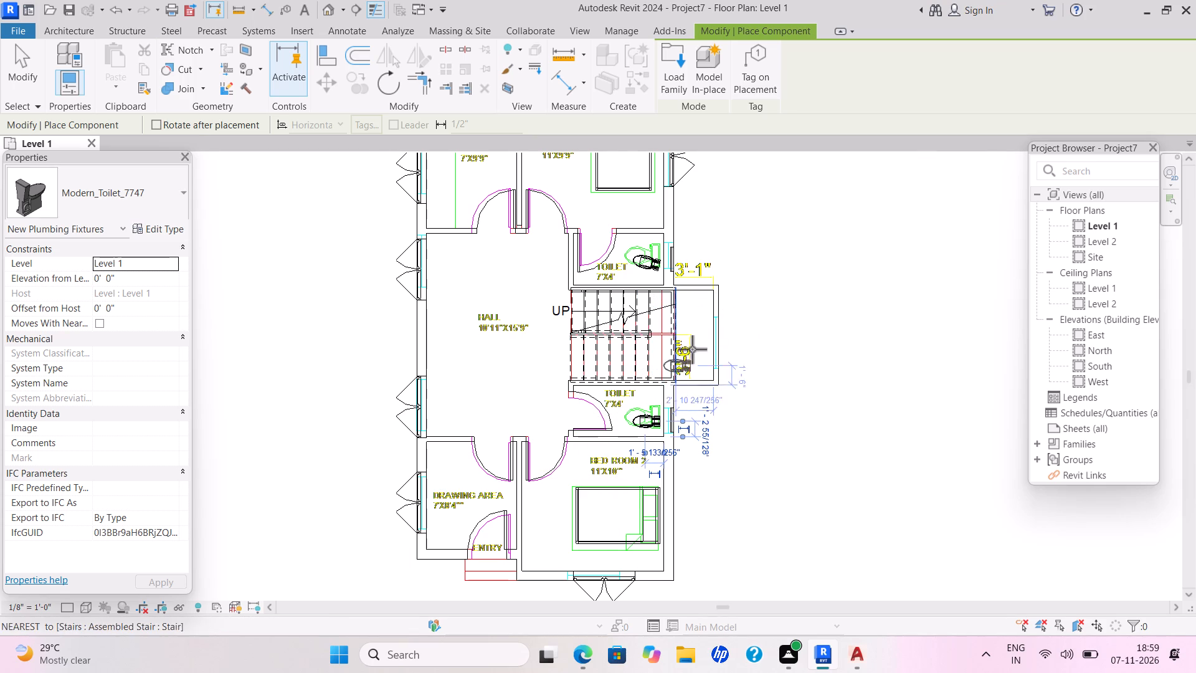
{"action": "scroll", "coordinate": [707, 341], "scroll_direction": "down", "scroll_amount": 4}
{"action": "middle_click_drag", "start_coordinate": [707, 341], "coordinate": [697, 396]}
{"action": "key", "text": "Escape"}
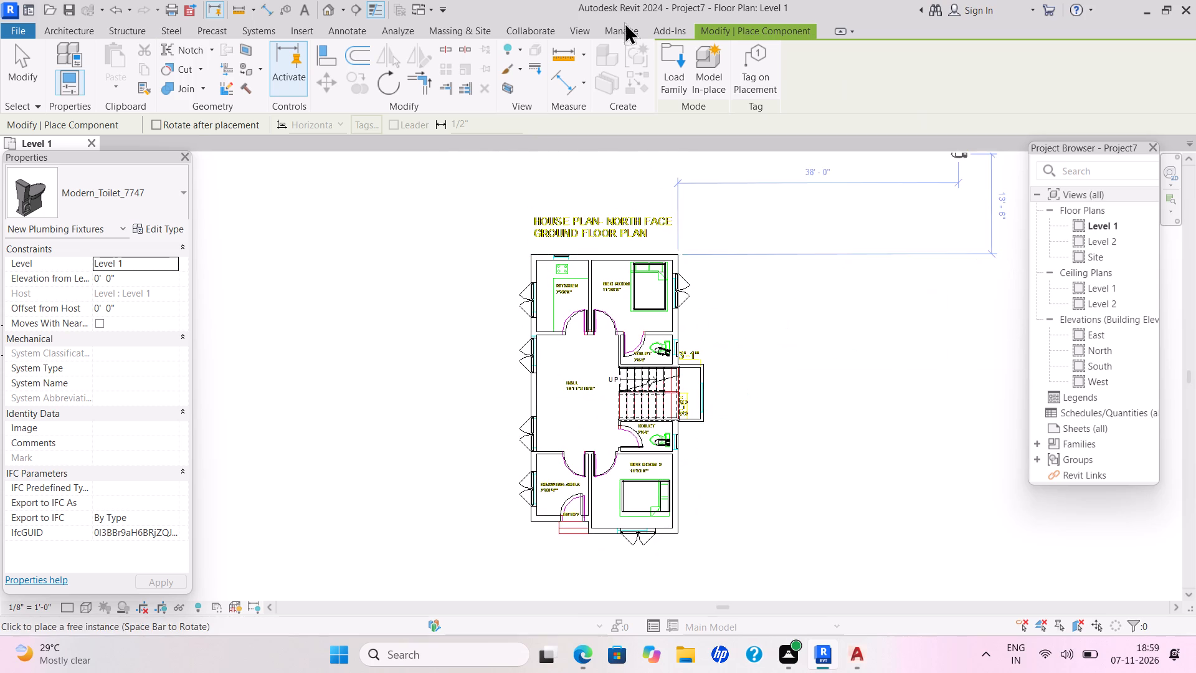
{"action": "key", "text": "Escape"}
Start an architectural floor and duplicate the Generic - 12" floor type as FLOOR 6".
{"action": "left_click", "coordinate": [366, 86]}
{"action": "left_click", "coordinate": [371, 103]}
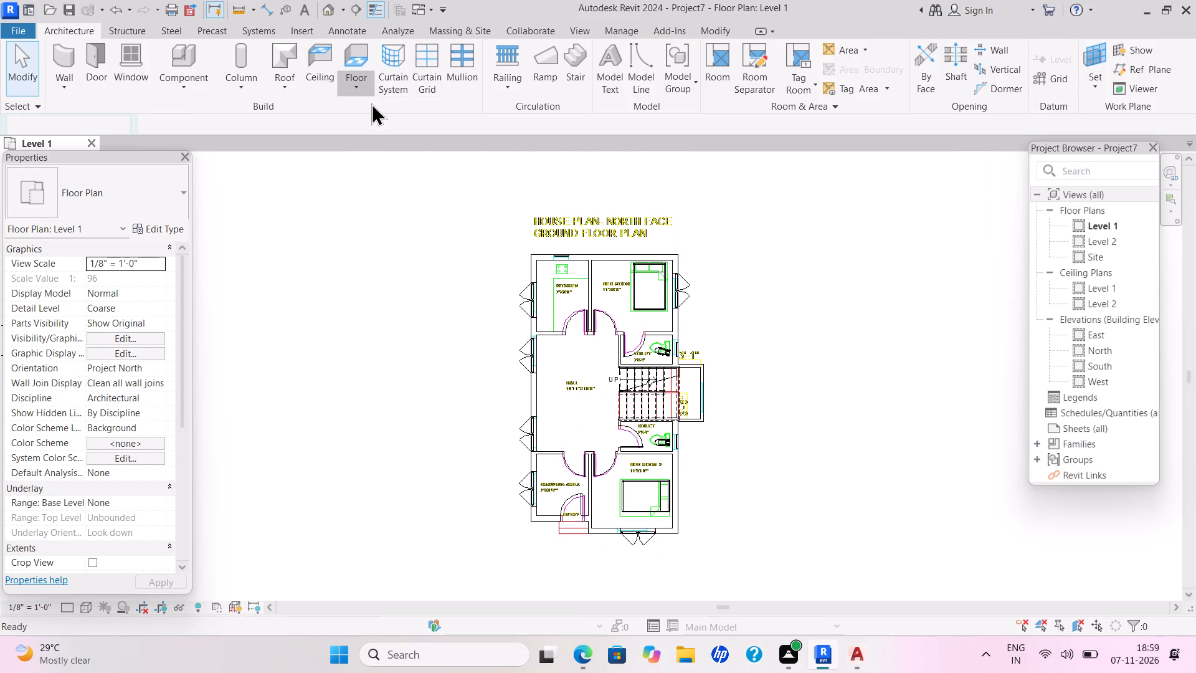
{"action": "left_click", "coordinate": [145, 222]}
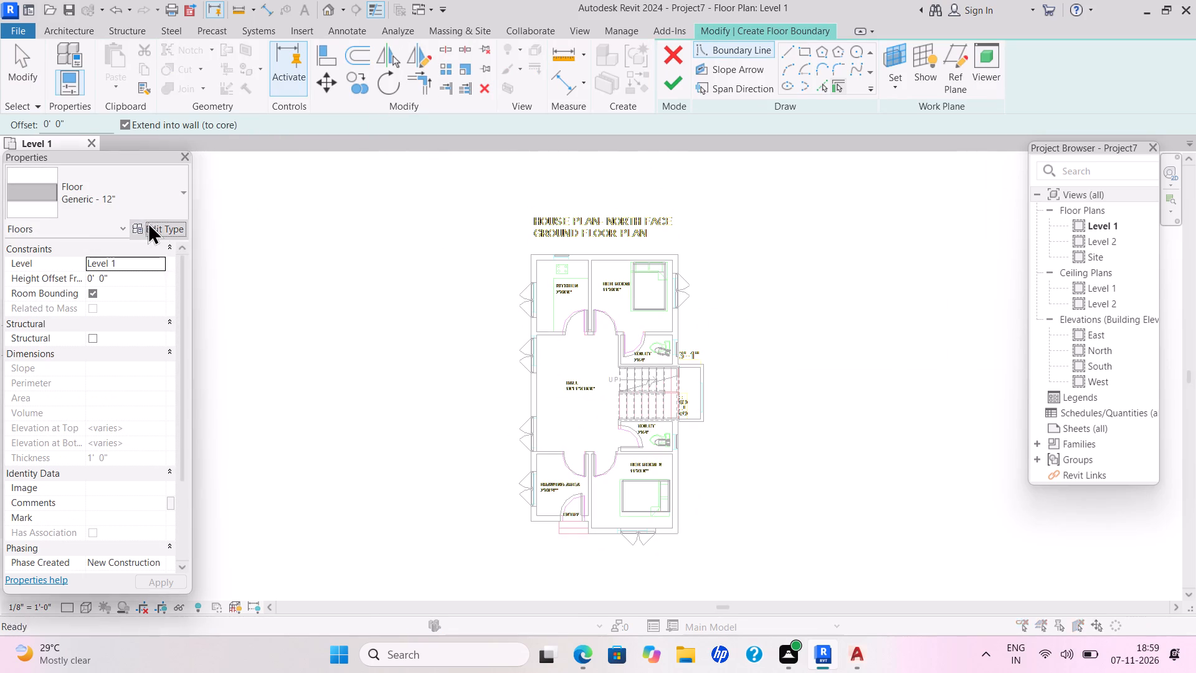
{"action": "left_click", "coordinate": [1027, 137]}
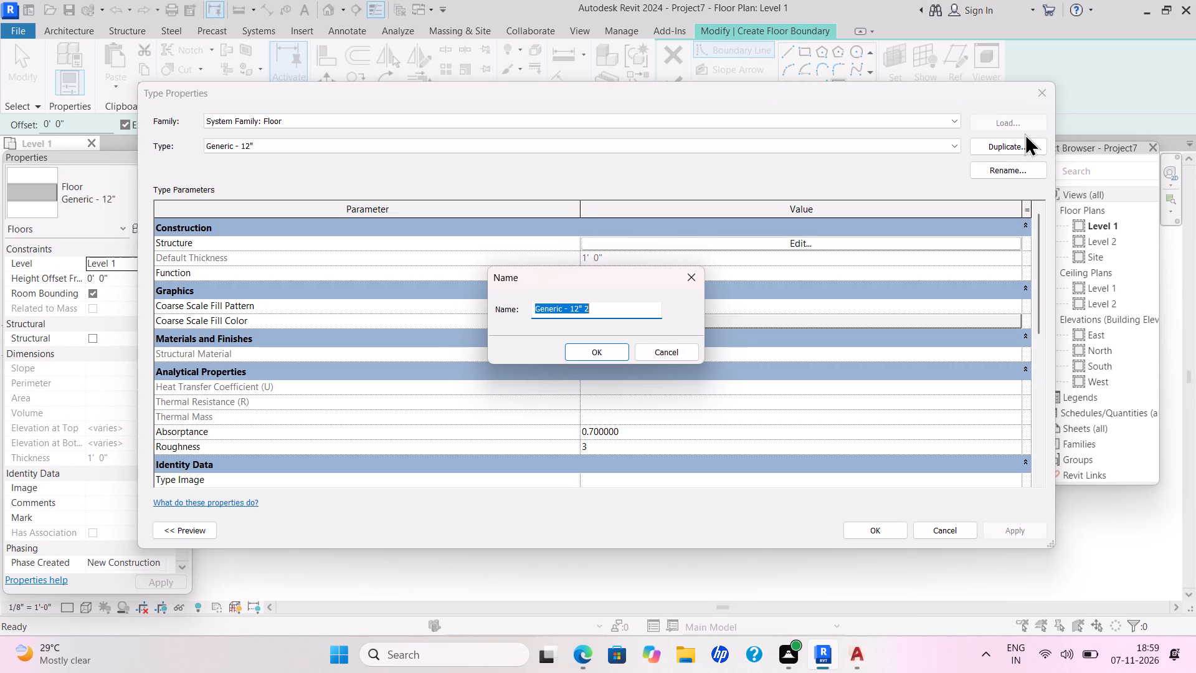
{"action": "key", "text": "BackSpace"}
{"action": "type", "text": "FLOOR"}
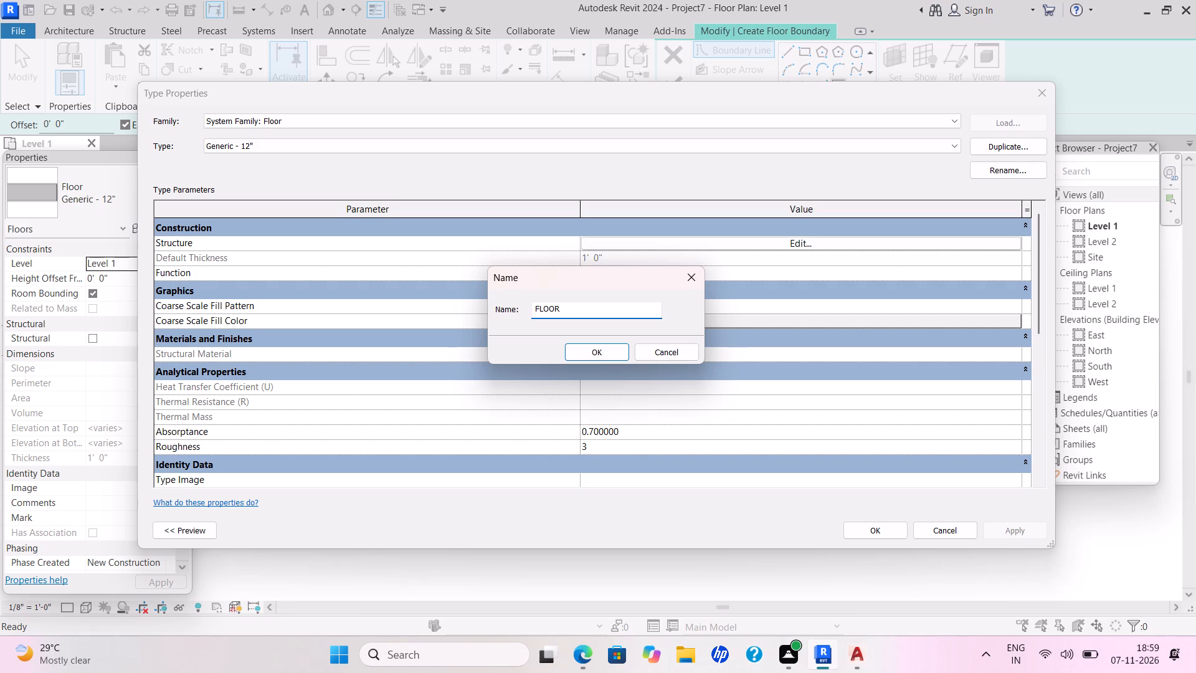
{"action": "key", "text": "space"}
{"action": "type", "text": "6\""}
{"action": "key", "text": "Return"}
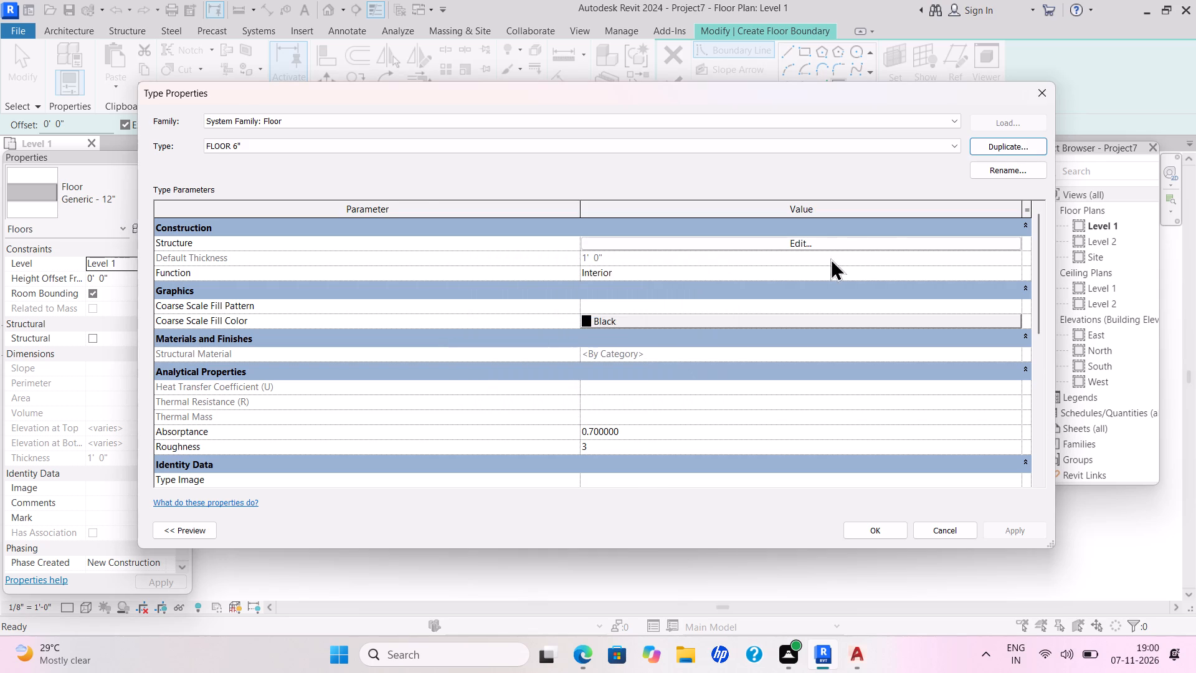
Set the structure layer thickness of the FLOOR 6" type to 6" and apply it.
{"action": "left_click", "coordinate": [800, 242]}
{"action": "left_click_drag", "start_coordinate": [564, 239], "coordinate": [560, 252]}
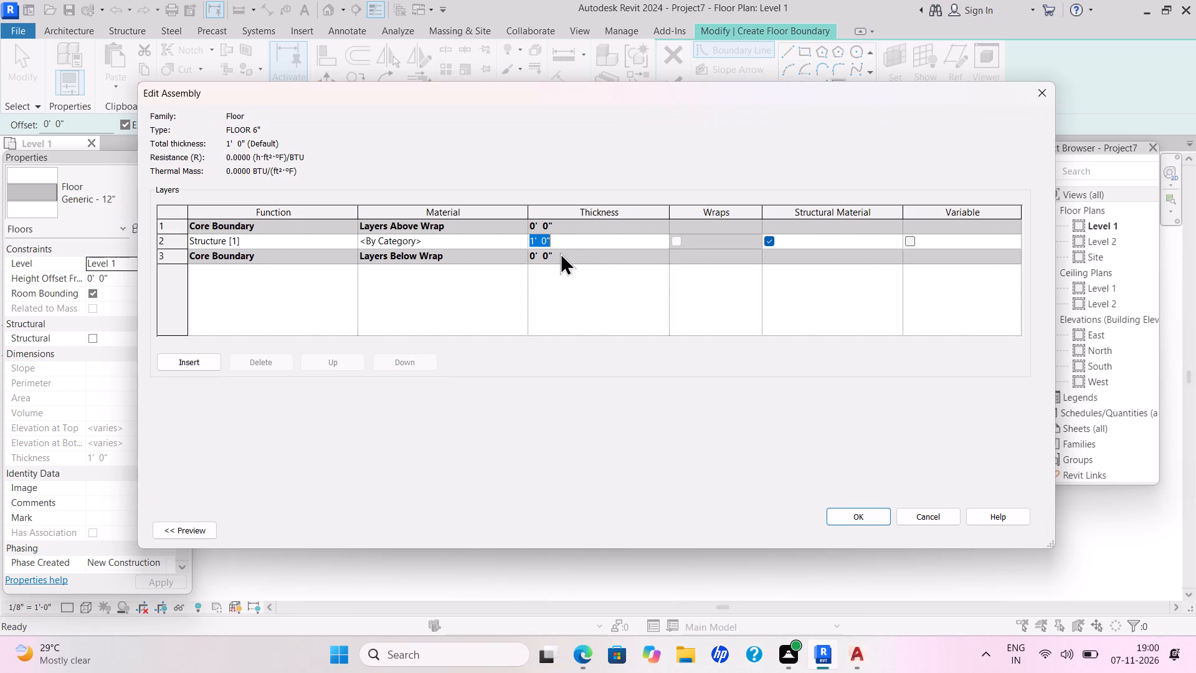
{"action": "key", "text": "BackSpace"}
{"action": "type", "text": "6\""}
{"action": "key", "text": "Return"}
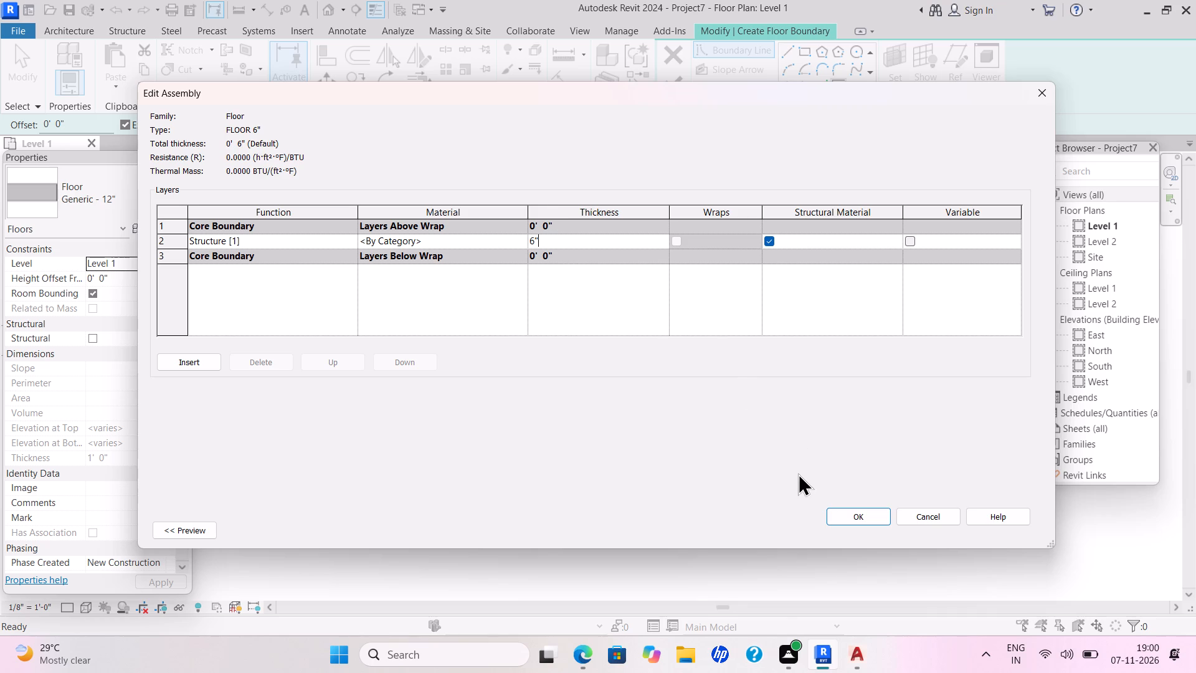
{"action": "left_click", "coordinate": [862, 519]}
{"action": "left_click", "coordinate": [996, 528]}
{"action": "left_click", "coordinate": [874, 525]}
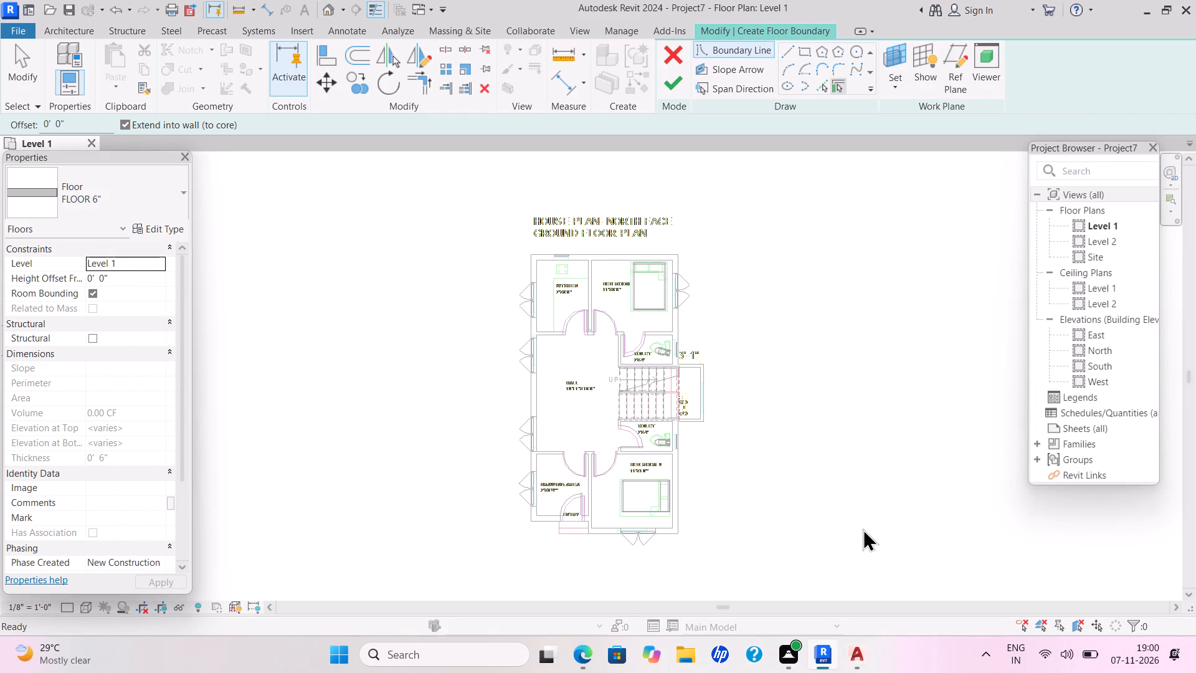
Sketch a rectangular floor boundary around the main house's outer walls, excluding the stair projection, and finish the floor.
{"action": "left_click", "coordinate": [796, 50]}
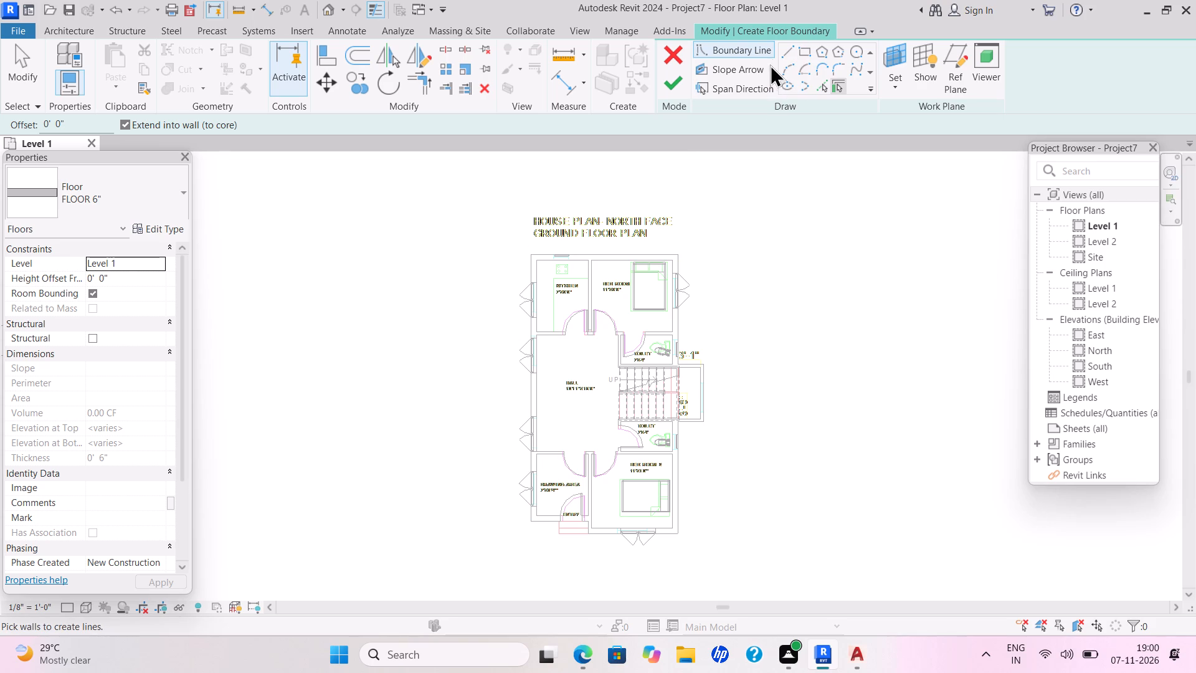
{"action": "triple_click", "coordinate": [804, 47]}
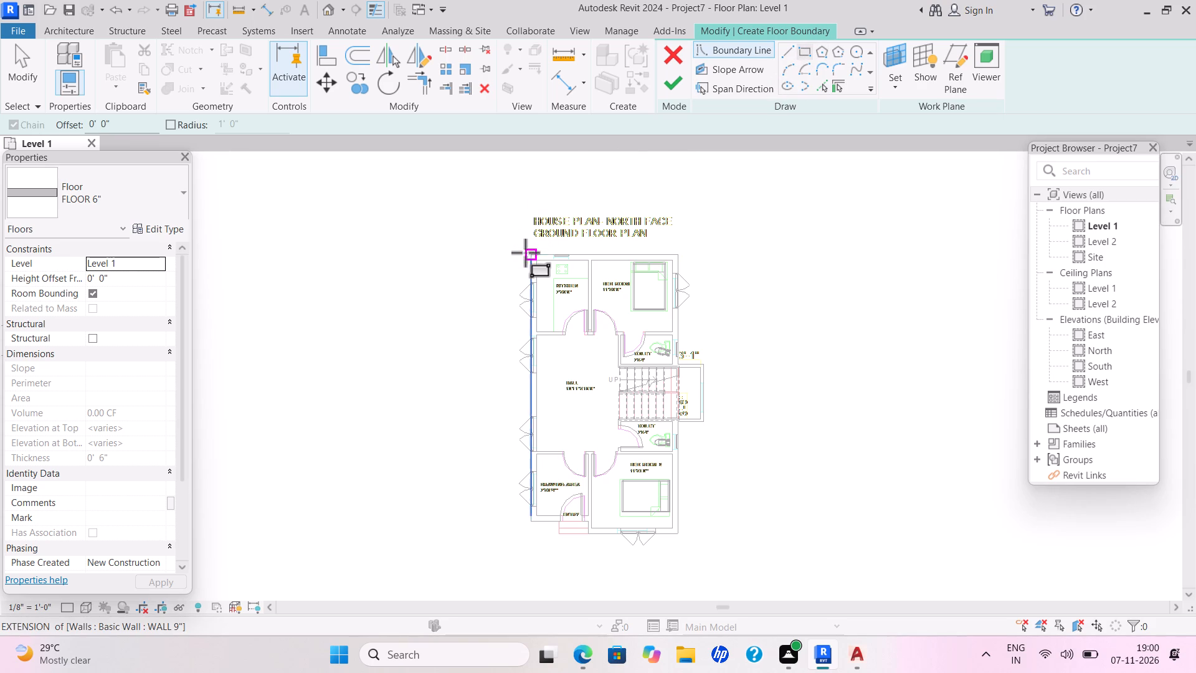
{"action": "left_click", "coordinate": [529, 254]}
{"action": "left_click", "coordinate": [682, 537]}
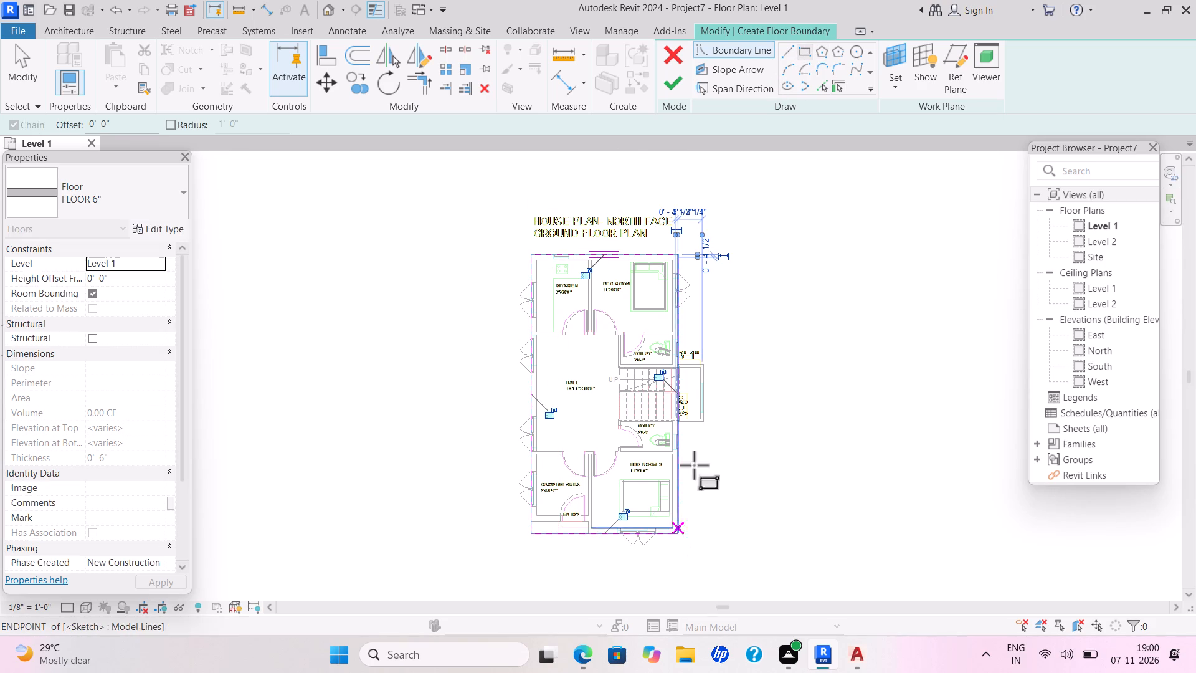
{"action": "double_click", "coordinate": [674, 85]}
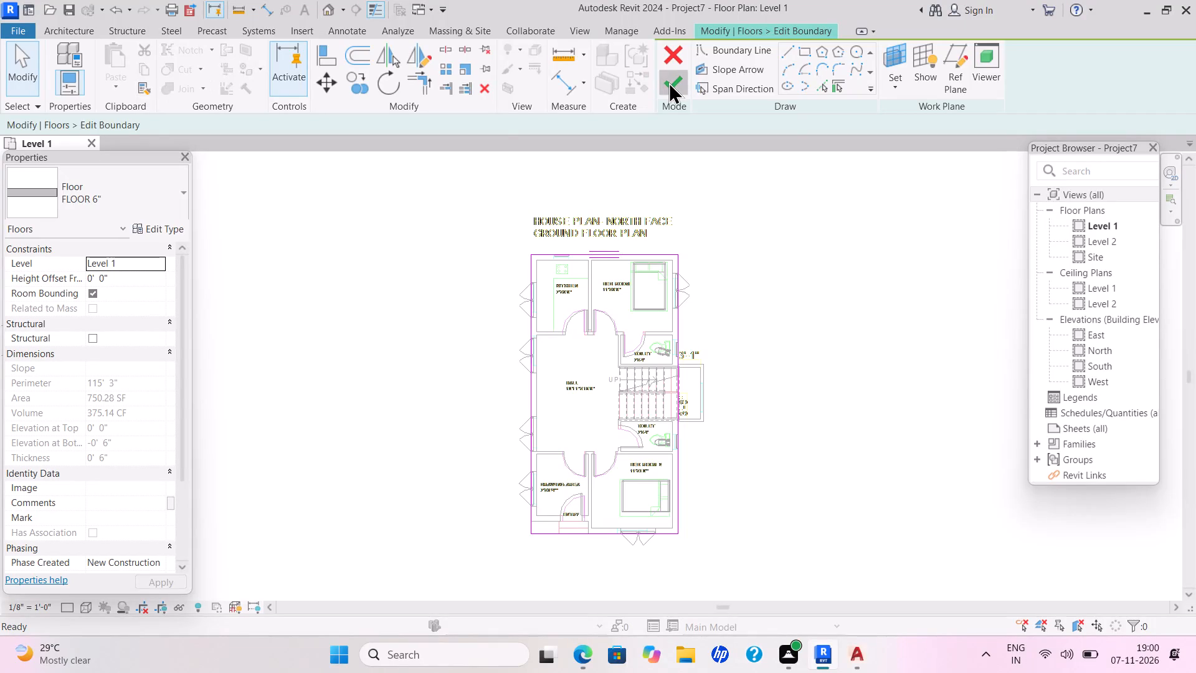
{"action": "left_click", "coordinate": [668, 82]}
Start a roof by footprint, move it to Level 2, and turn off slope definition for its boundary.
{"action": "left_click", "coordinate": [57, 31]}
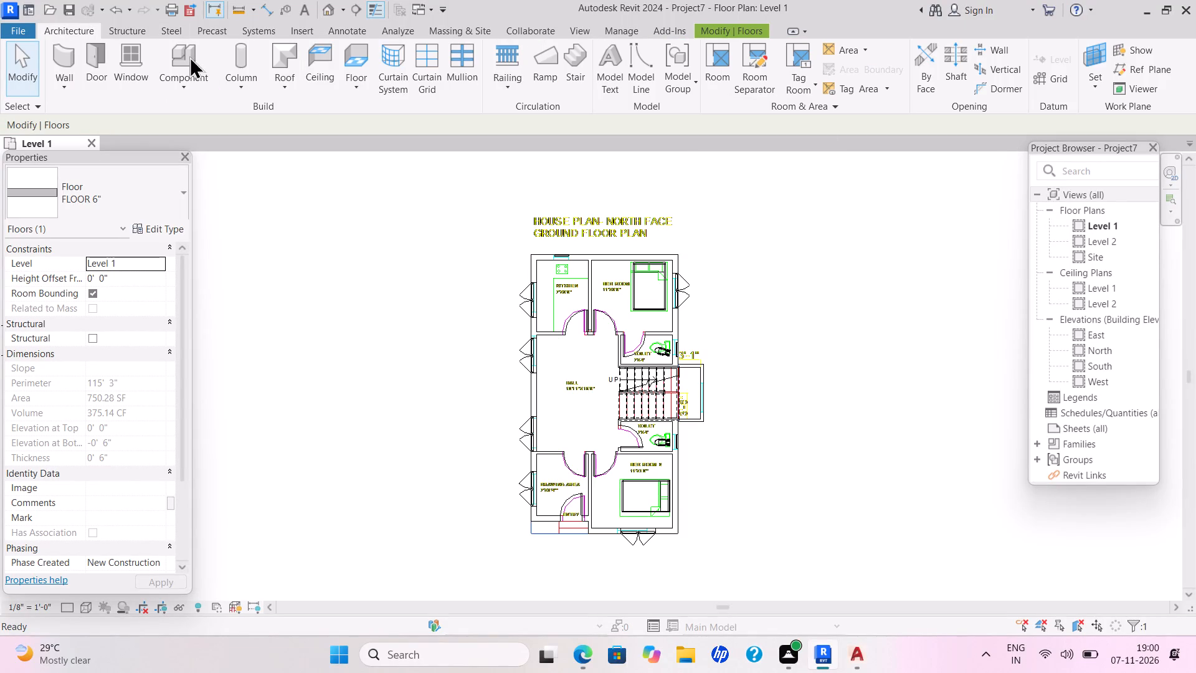
{"action": "left_click", "coordinate": [286, 85]}
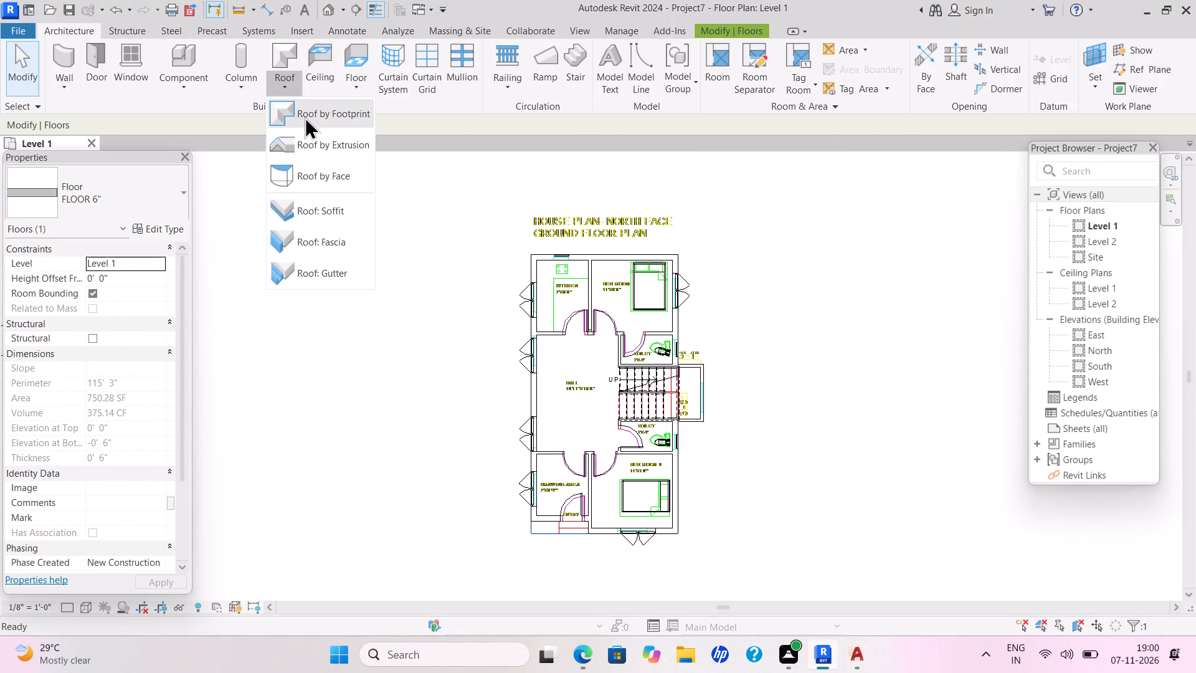
{"action": "left_click", "coordinate": [305, 117]}
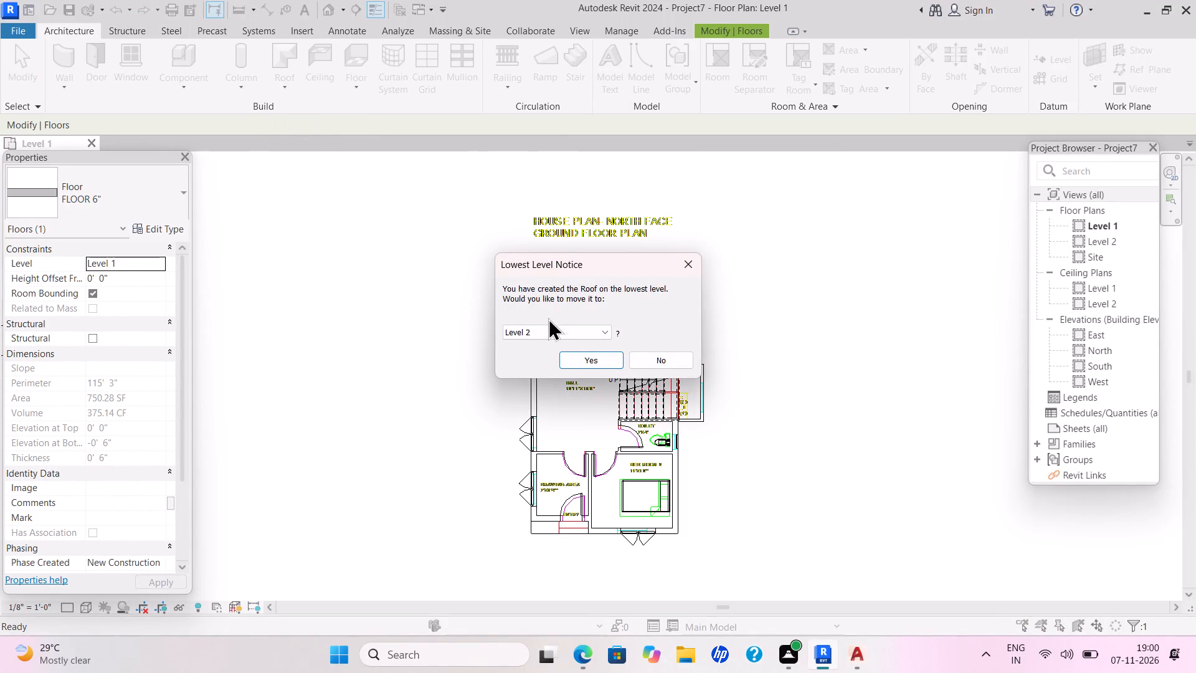
{"action": "left_click", "coordinate": [574, 360]}
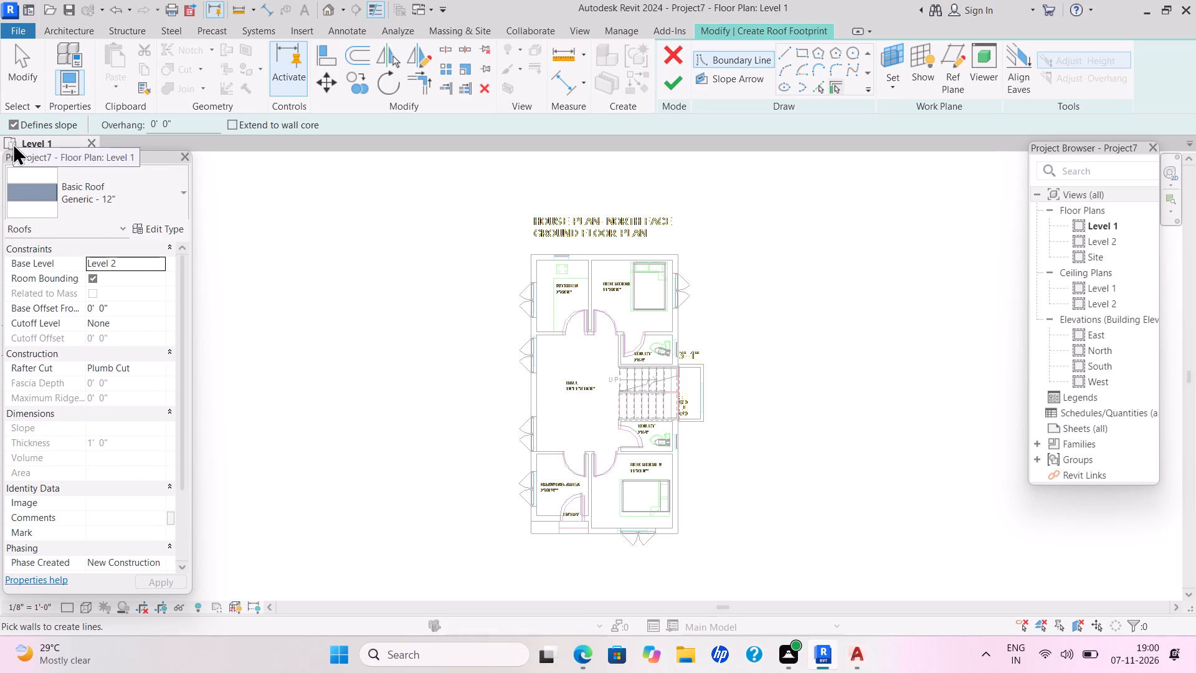
{"action": "left_click", "coordinate": [8, 123]}
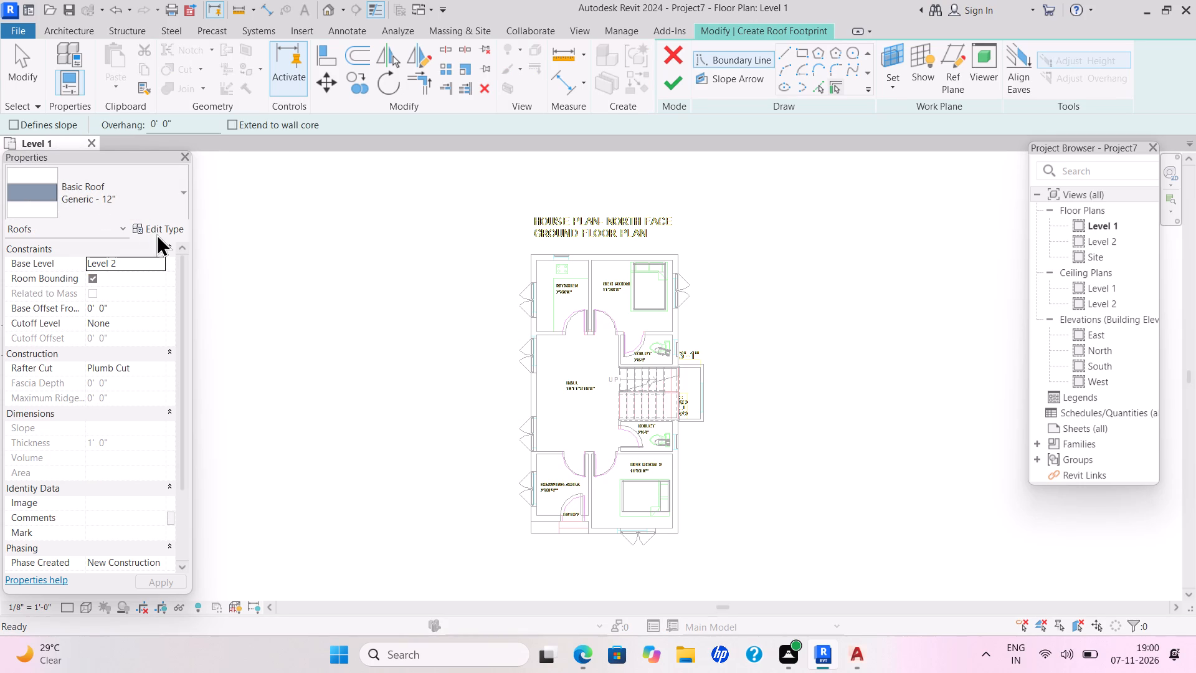
Duplicate the Generic - 12" basic roof type as ROOF 6".
{"action": "left_click", "coordinate": [156, 229]}
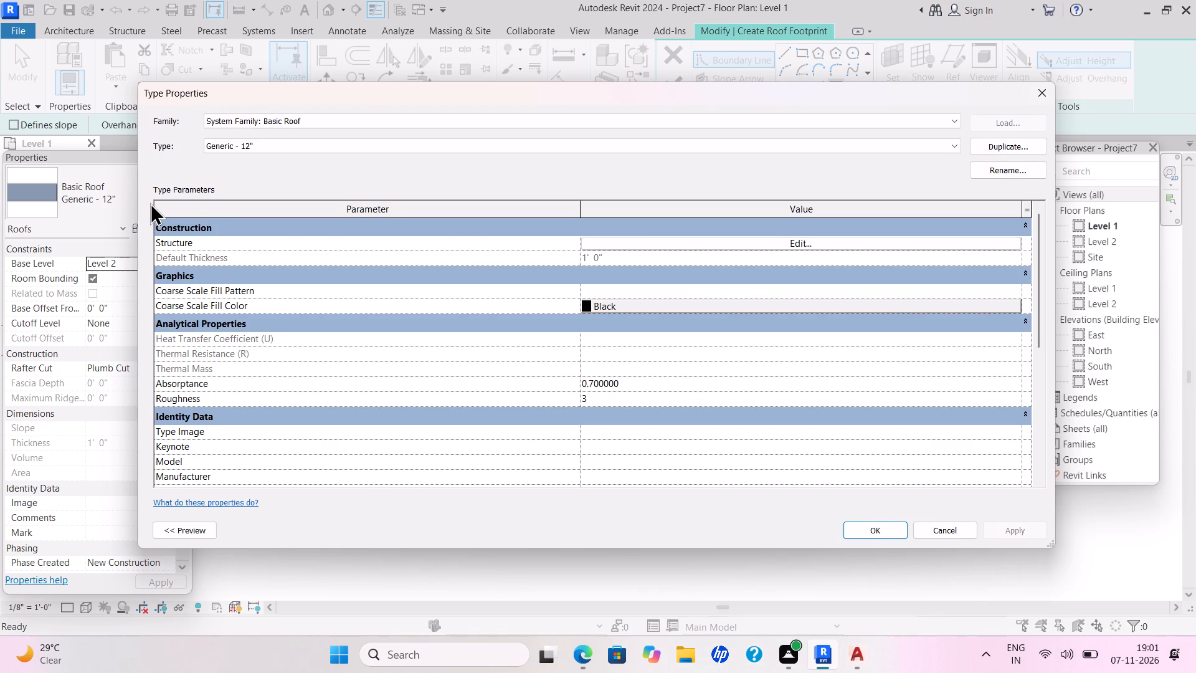
{"action": "left_click", "coordinate": [1008, 141]}
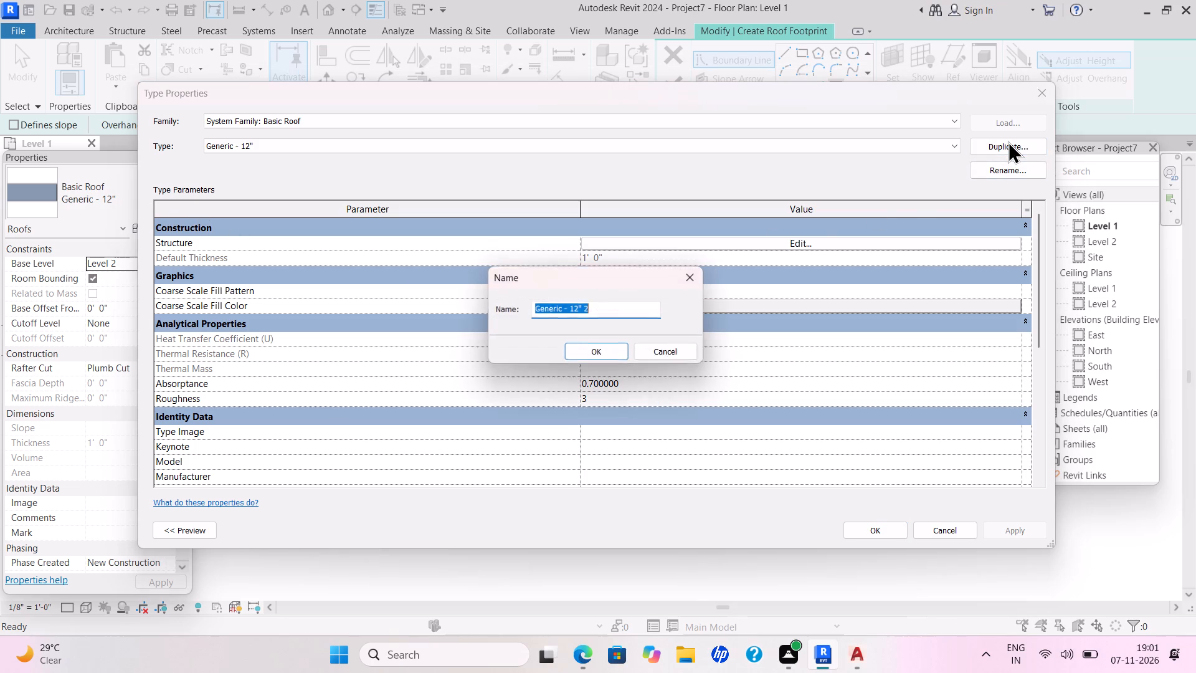
{"action": "key", "text": "BackSpace"}
{"action": "type", "text": "ROOF 6\""}
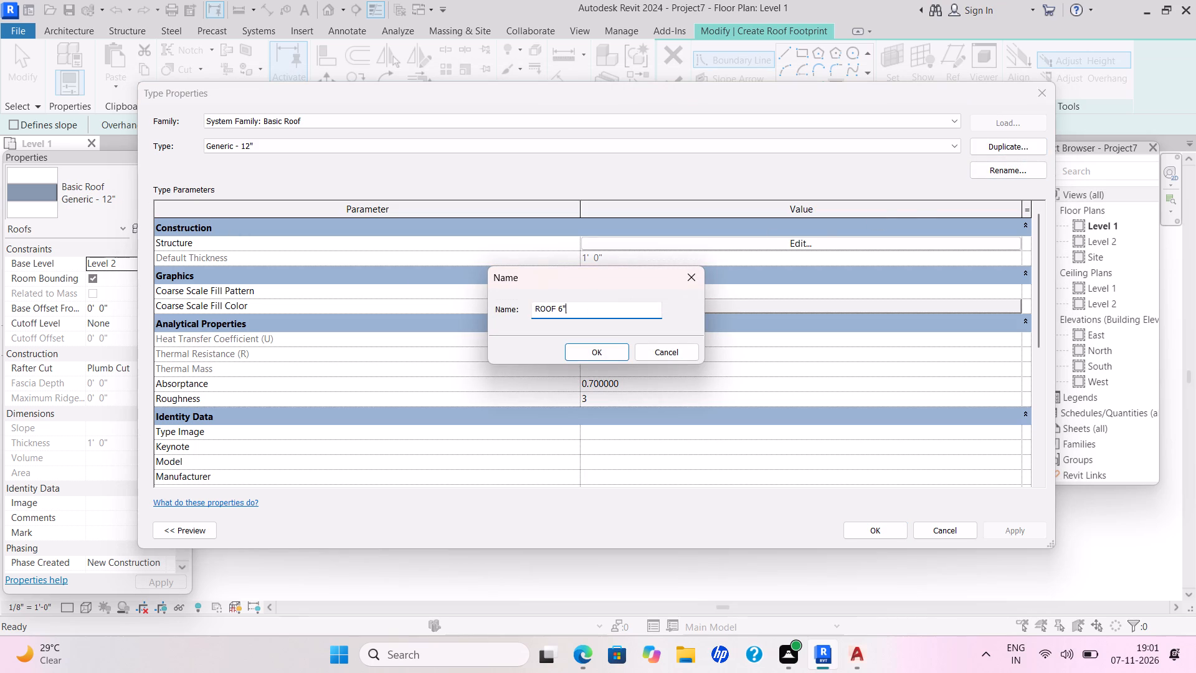
{"action": "key", "text": "Return"}
Set the structure layer thickness of the ROOF 6" type to 6" and apply it.
{"action": "left_click", "coordinate": [804, 242]}
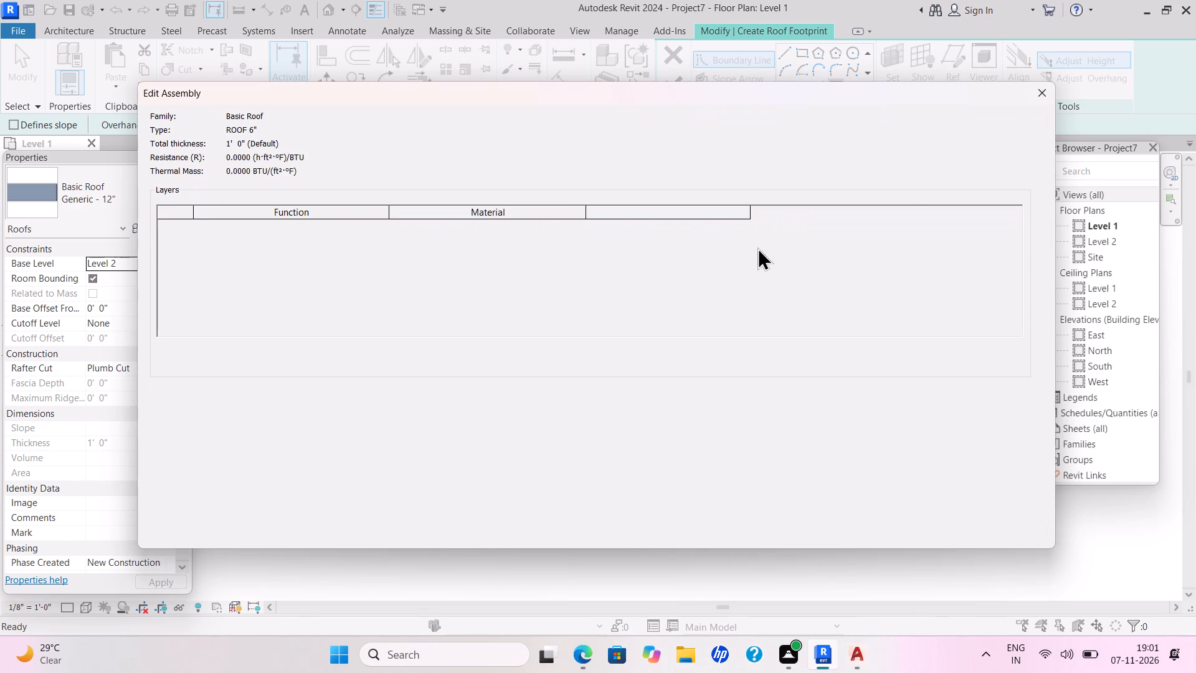
{"action": "left_click_drag", "start_coordinate": [643, 237], "coordinate": [635, 248]}
{"action": "key", "text": "BackSpace"}
{"action": "type", "text": "6\""}
{"action": "key", "text": "Return"}
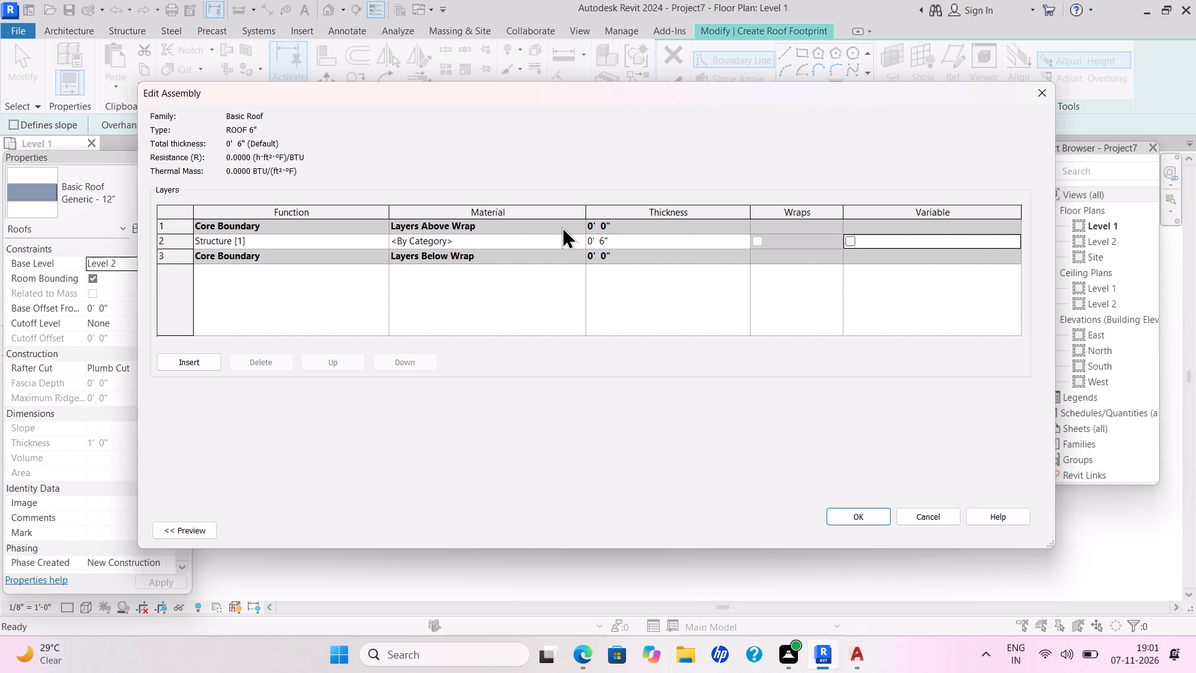
{"action": "left_click", "coordinate": [854, 514]}
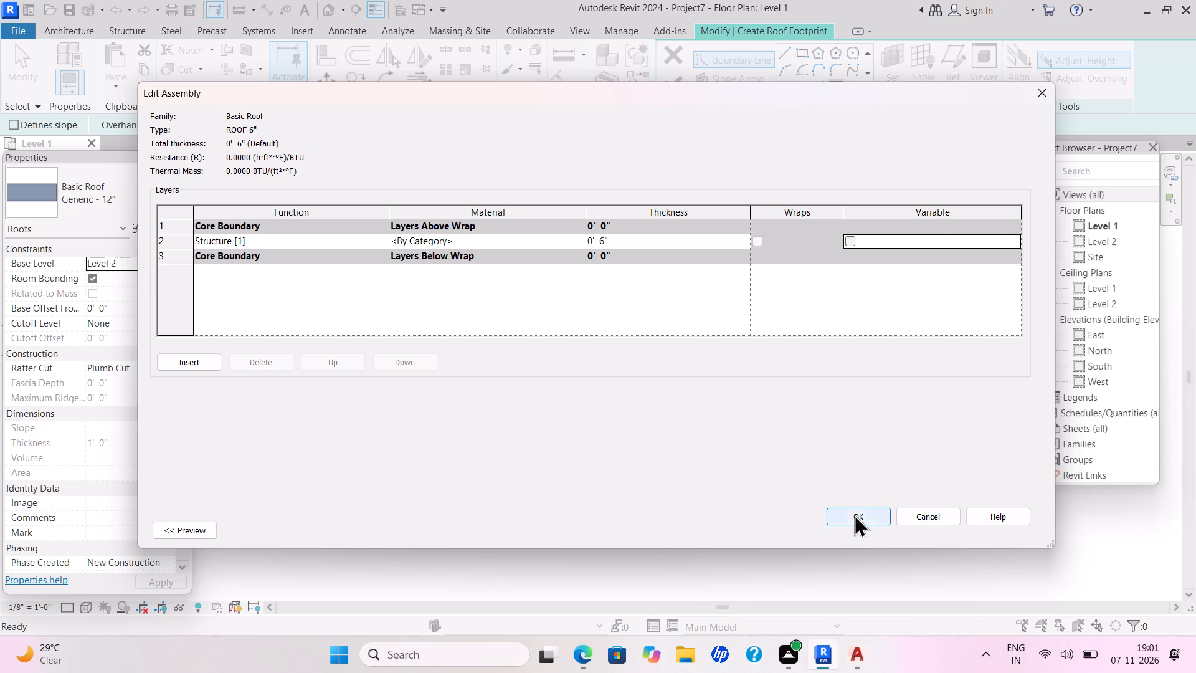
{"action": "left_click", "coordinate": [1013, 533]}
{"action": "left_click", "coordinate": [855, 528]}
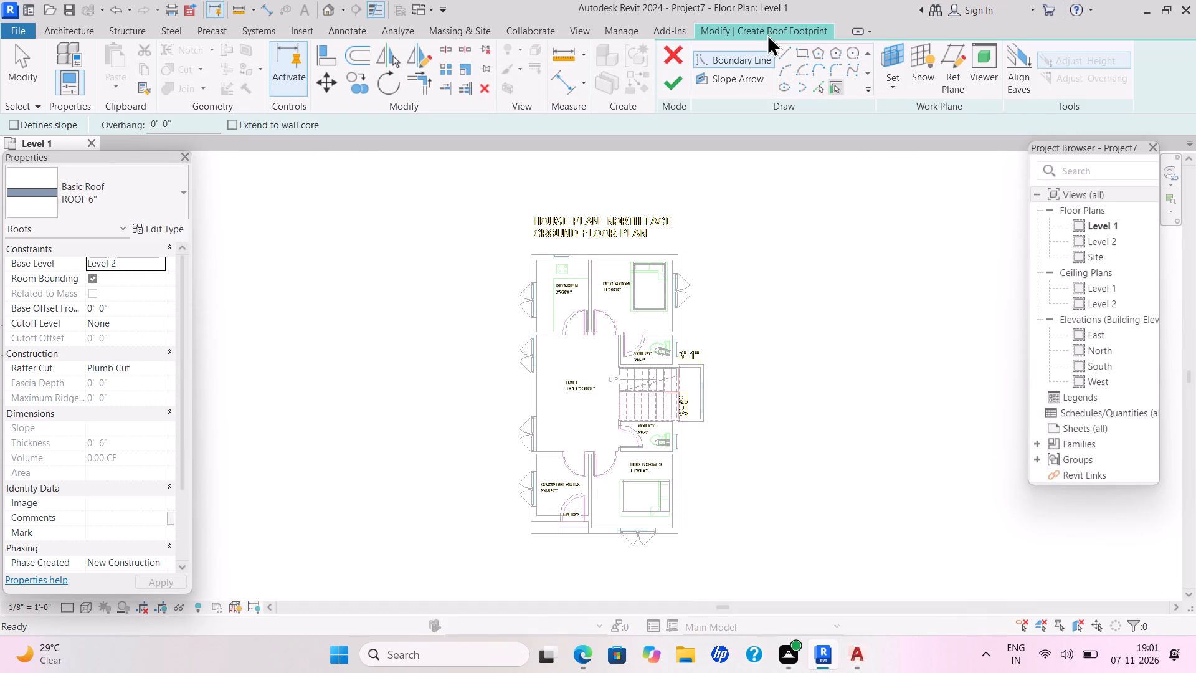
Sketch a rectangular roof footprint offset 3' outside the main house walls, finish the roof, and attach the highlighted walls to it.
{"action": "double_click", "coordinate": [800, 50]}
{"action": "left_click_drag", "start_coordinate": [214, 122], "coordinate": [135, 138]}
{"action": "key", "text": "BackSpace"}
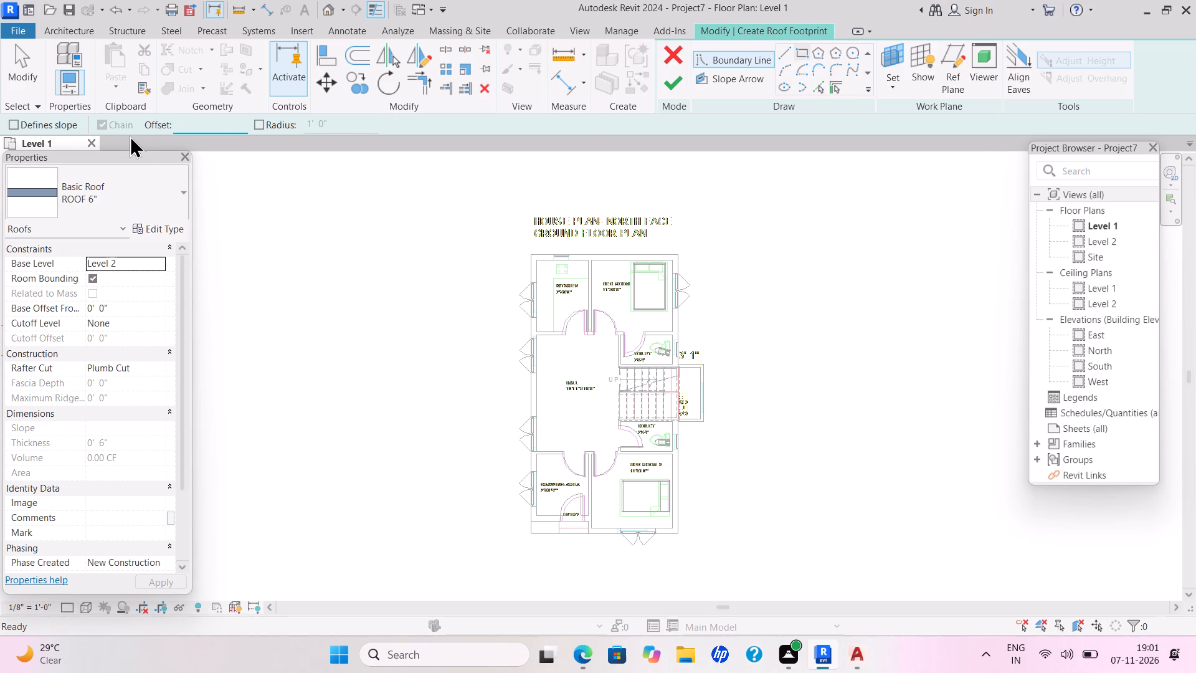
{"action": "type", "text": "3'"}
{"action": "key", "text": "Return"}
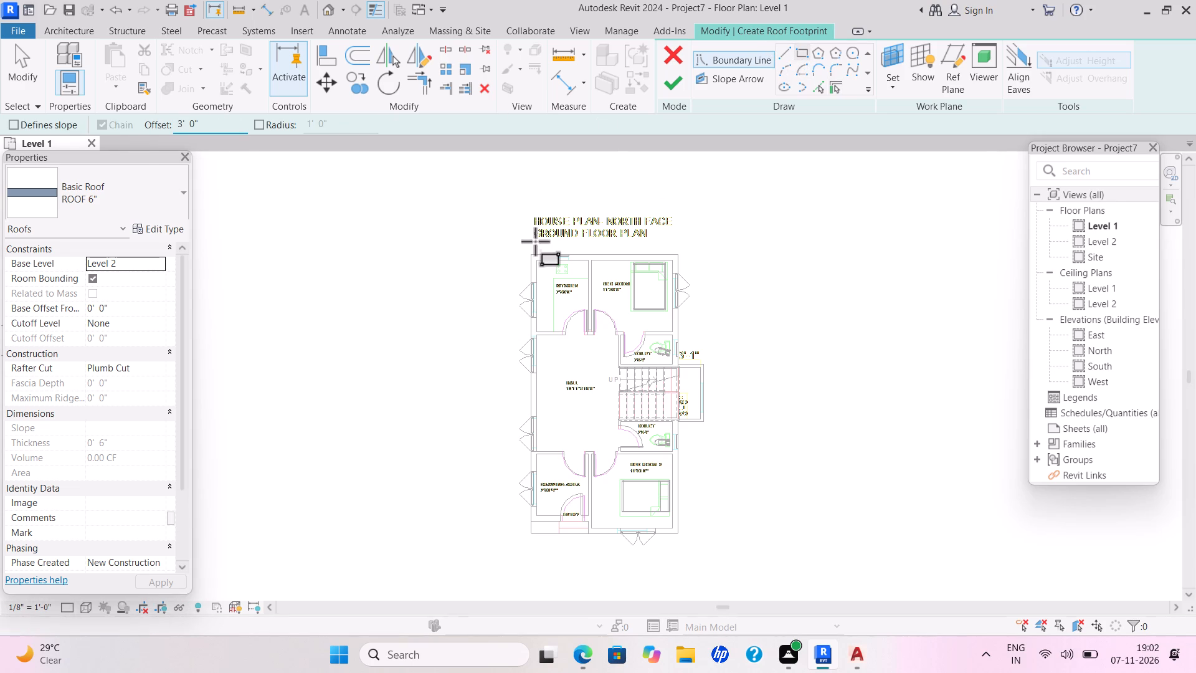
{"action": "left_click", "coordinate": [531, 250]}
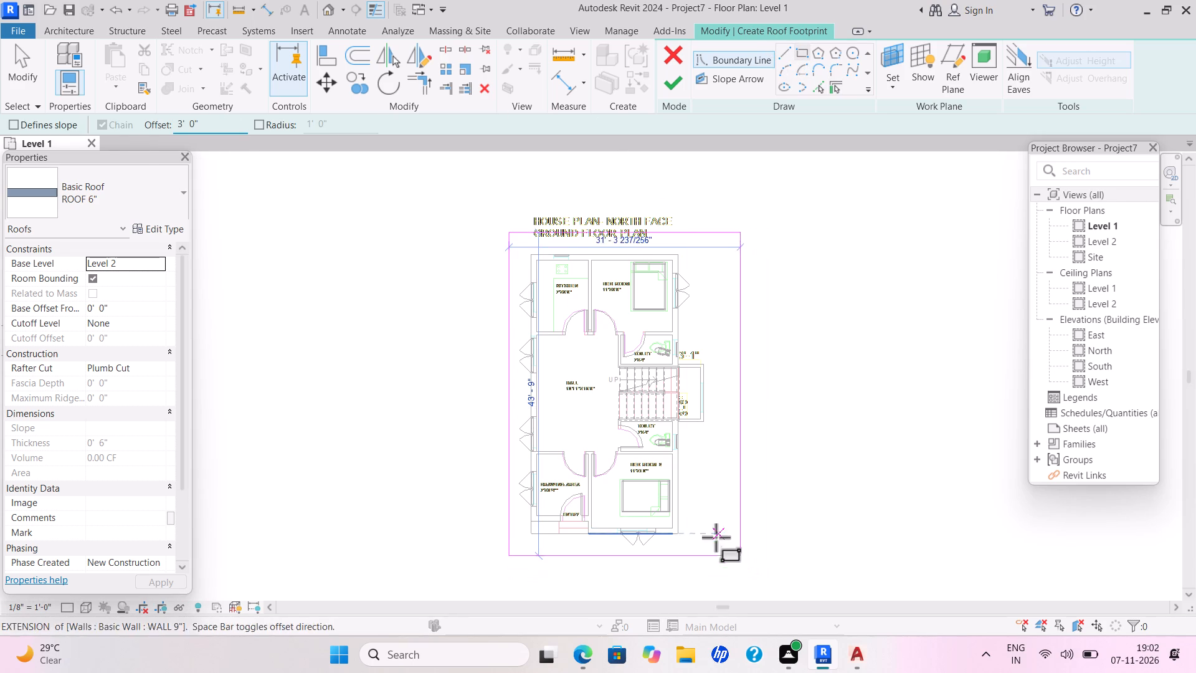
{"action": "left_click", "coordinate": [682, 533]}
{"action": "left_click", "coordinate": [670, 75]}
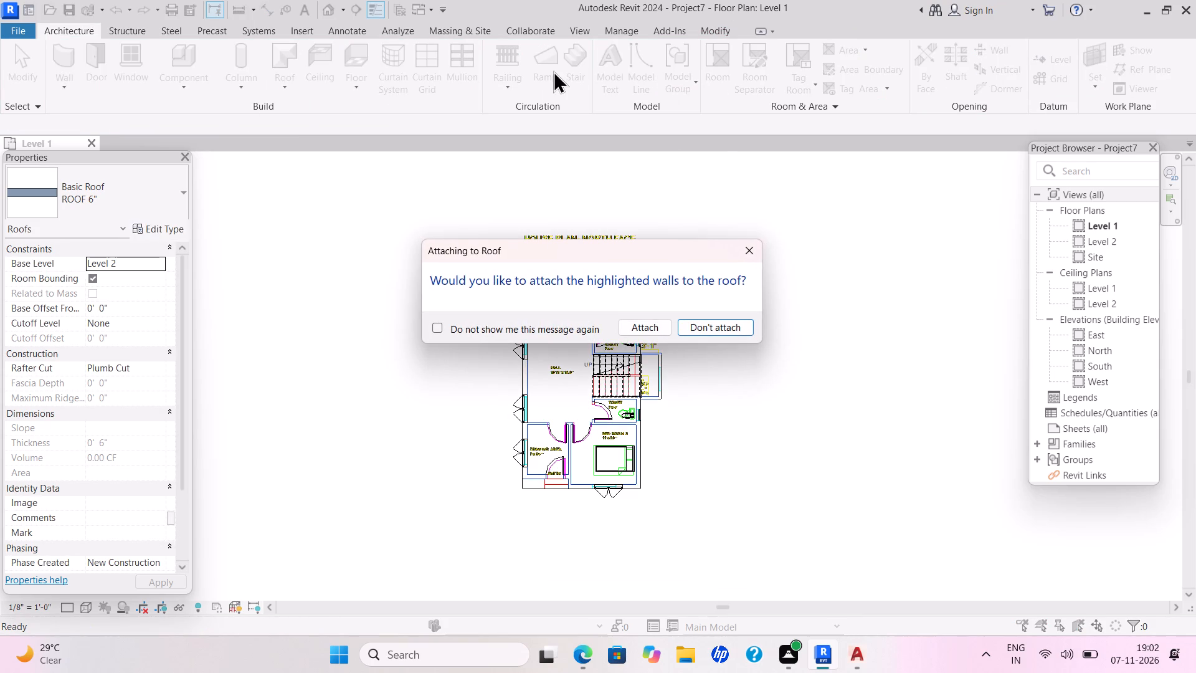
{"action": "left_click", "coordinate": [645, 335]}
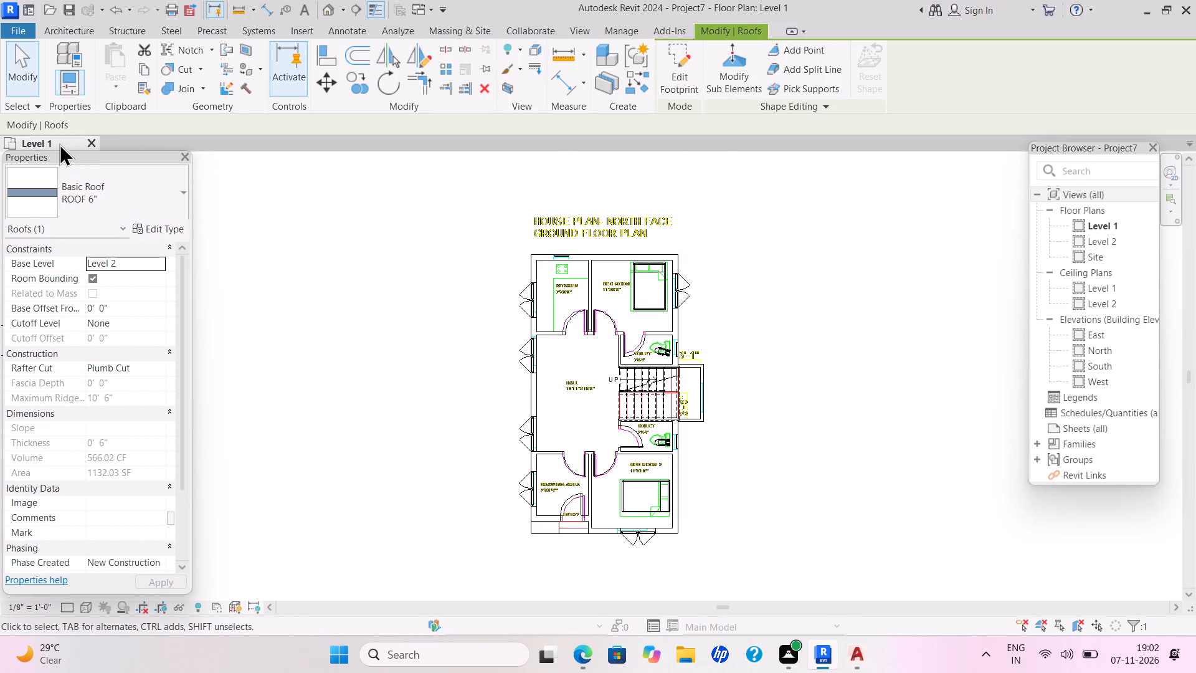
Start a sketched railing path with its base at Level 2 and a base offset of 6".
{"action": "left_click", "coordinate": [71, 26]}
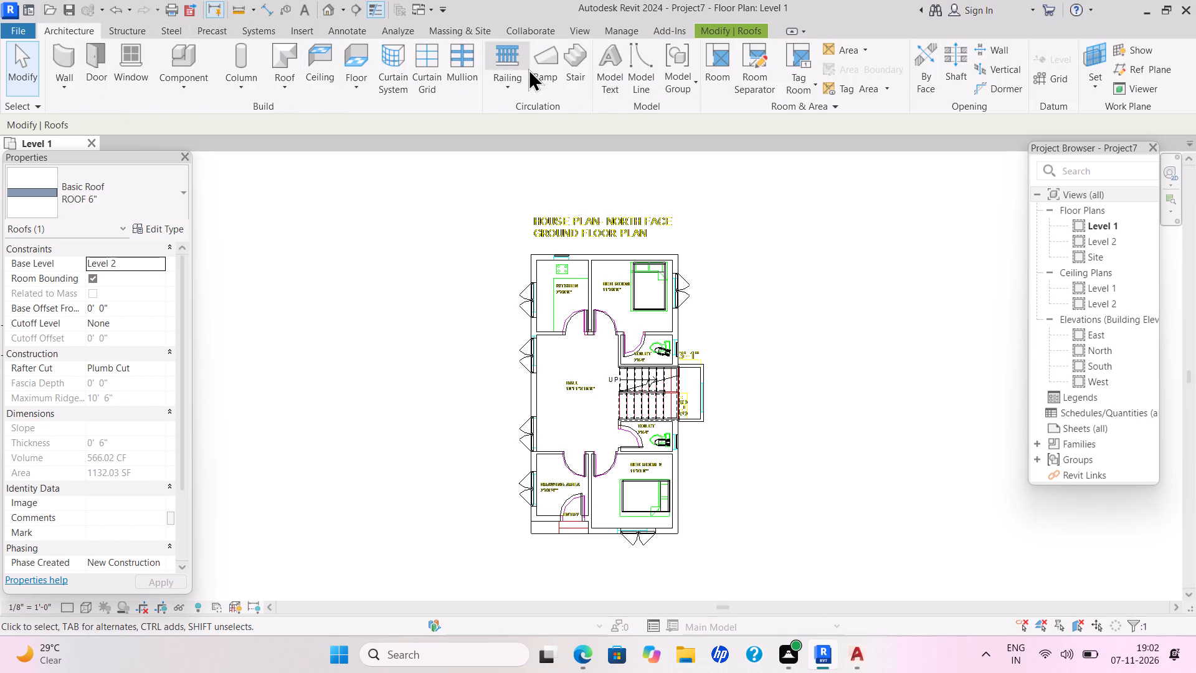
{"action": "left_click", "coordinate": [509, 81]}
{"action": "left_click", "coordinate": [524, 102]}
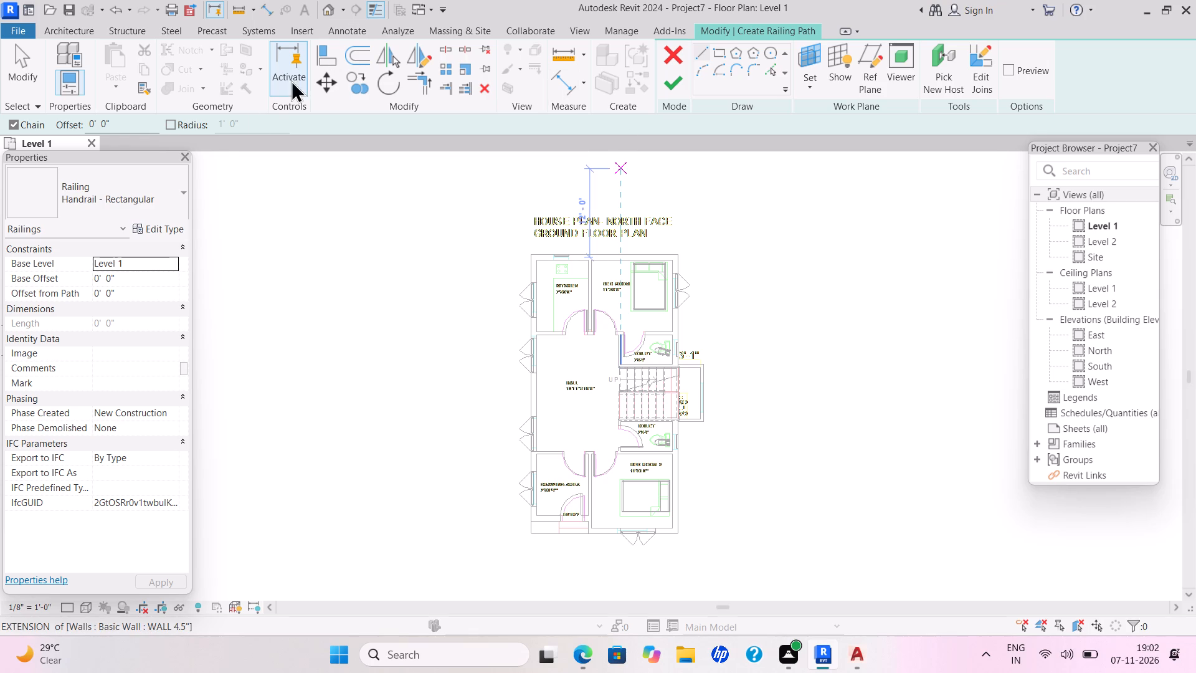
{"action": "left_click", "coordinate": [163, 262]}
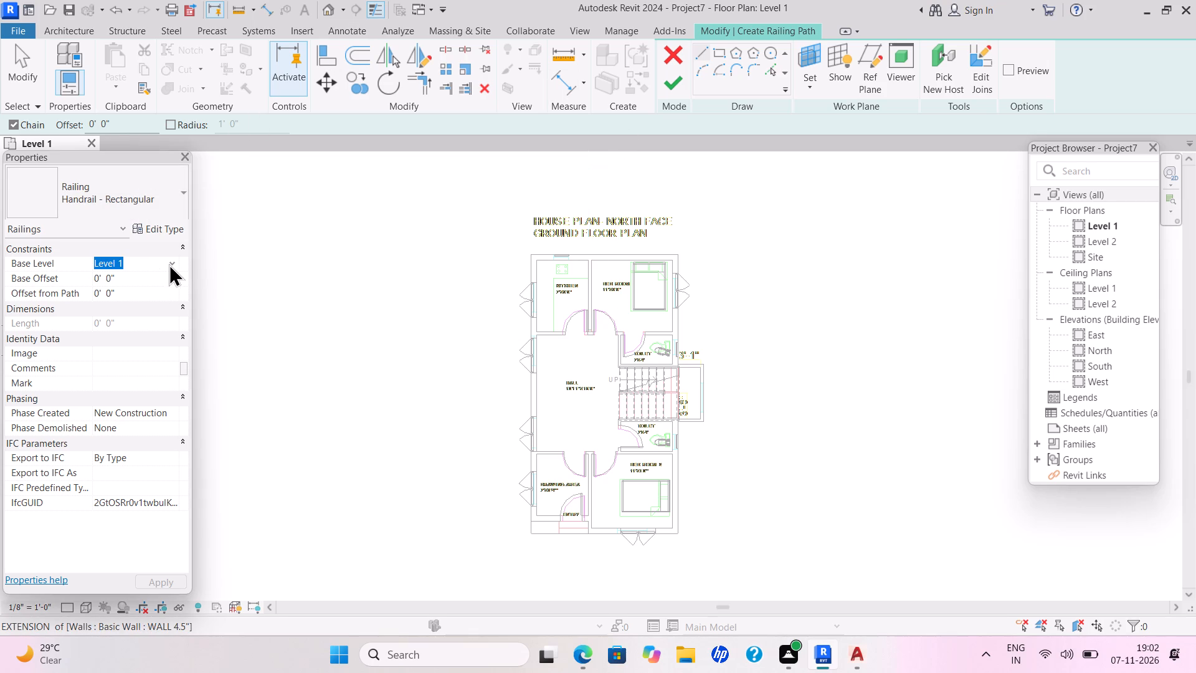
{"action": "left_click", "coordinate": [169, 264]}
{"action": "left_click", "coordinate": [152, 297]}
{"action": "left_click_drag", "start_coordinate": [139, 277], "coordinate": [145, 278]}
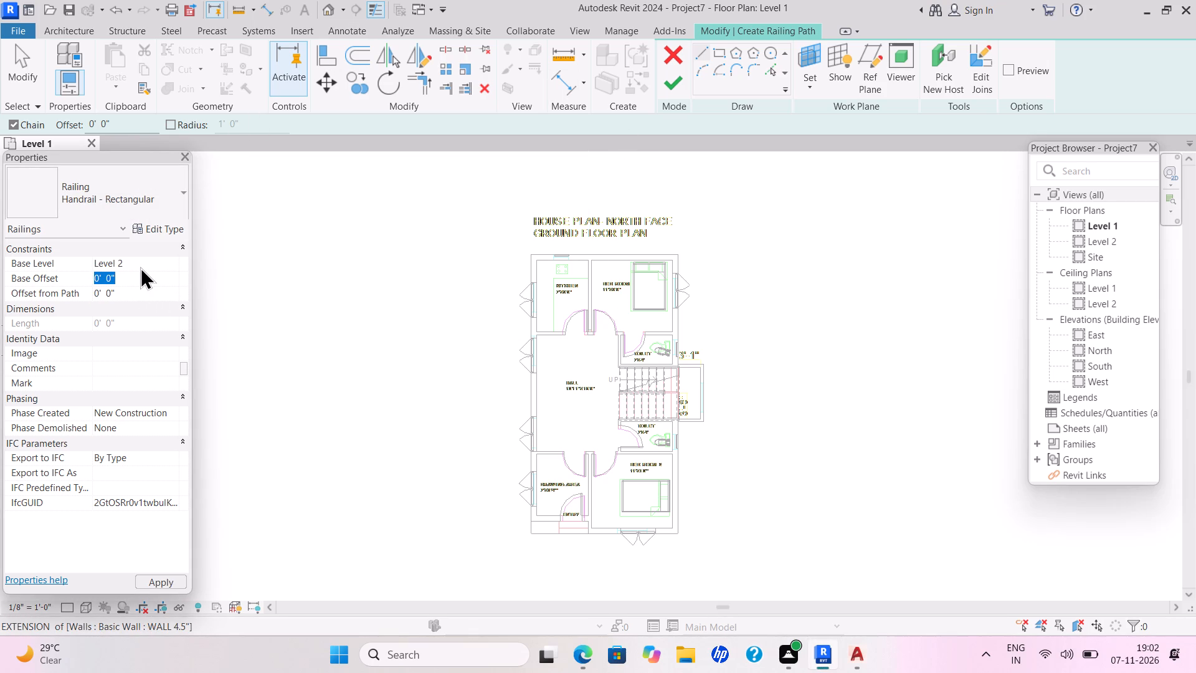
{"action": "key", "text": "BackSpace"}
{"action": "type", "text": "6\""}
{"action": "key", "text": "Return"}
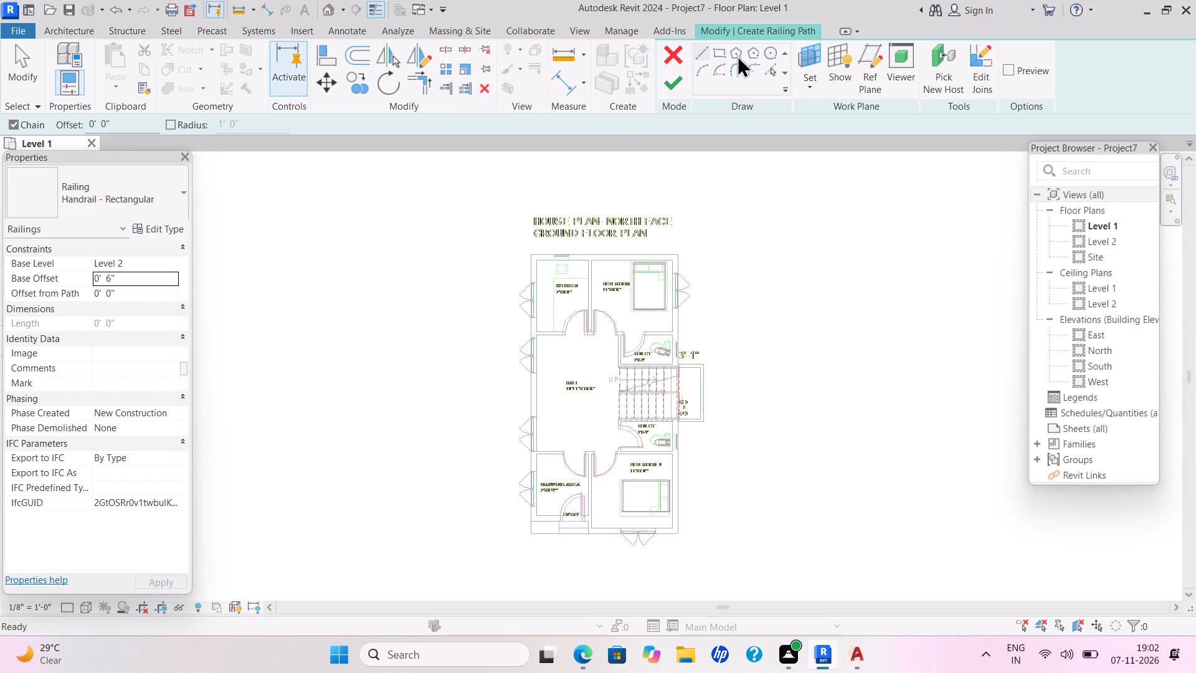
Sketch a rectangular railing path offset 3' outside the main house corners and finish the railing.
{"action": "left_click", "coordinate": [719, 52]}
{"action": "left_click_drag", "start_coordinate": [130, 122], "coordinate": [39, 142]}
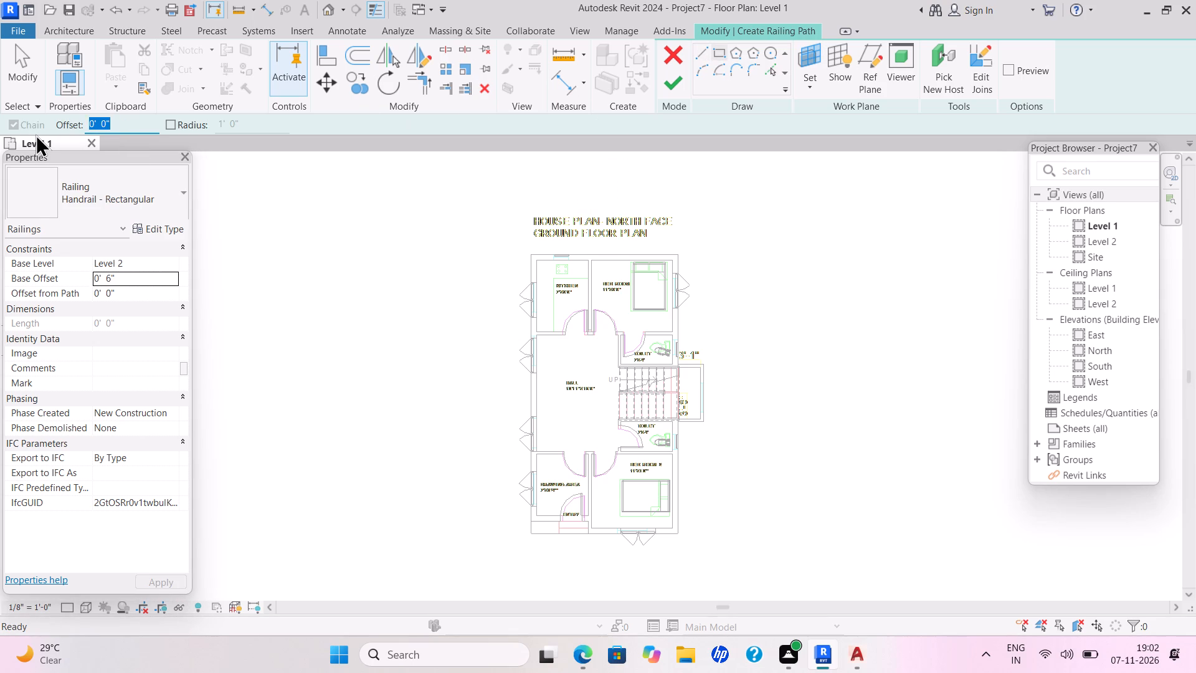
{"action": "key", "text": "BackSpace"}
{"action": "type", "text": "3'"}
{"action": "key", "text": "Return"}
{"action": "left_click", "coordinate": [531, 252]}
{"action": "left_click", "coordinate": [680, 538]}
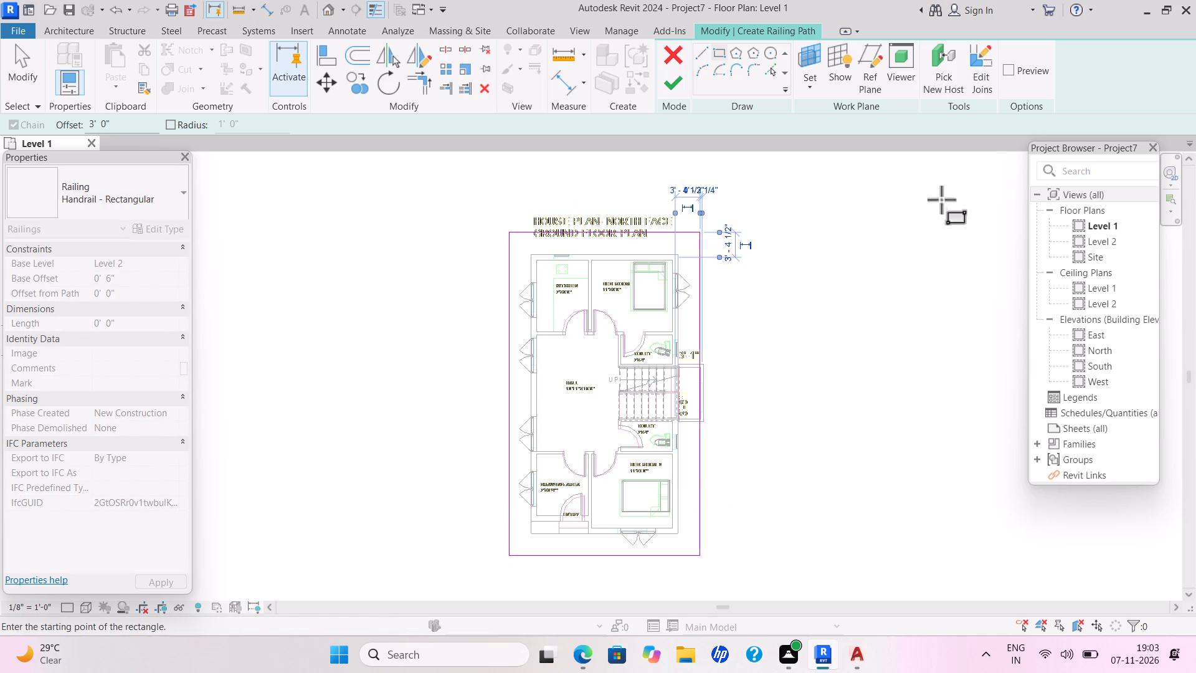
{"action": "left_click", "coordinate": [677, 80]}
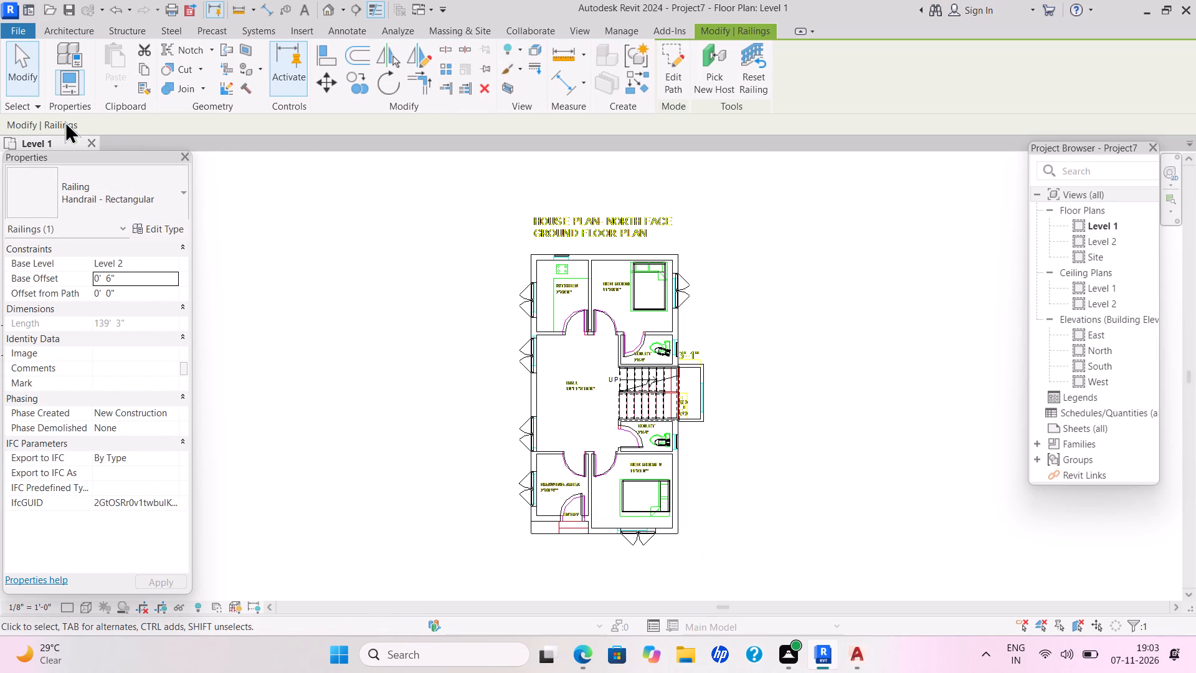
Show the model in the default 3D view with the Shaded visual style.
{"action": "left_click", "coordinate": [331, 10]}
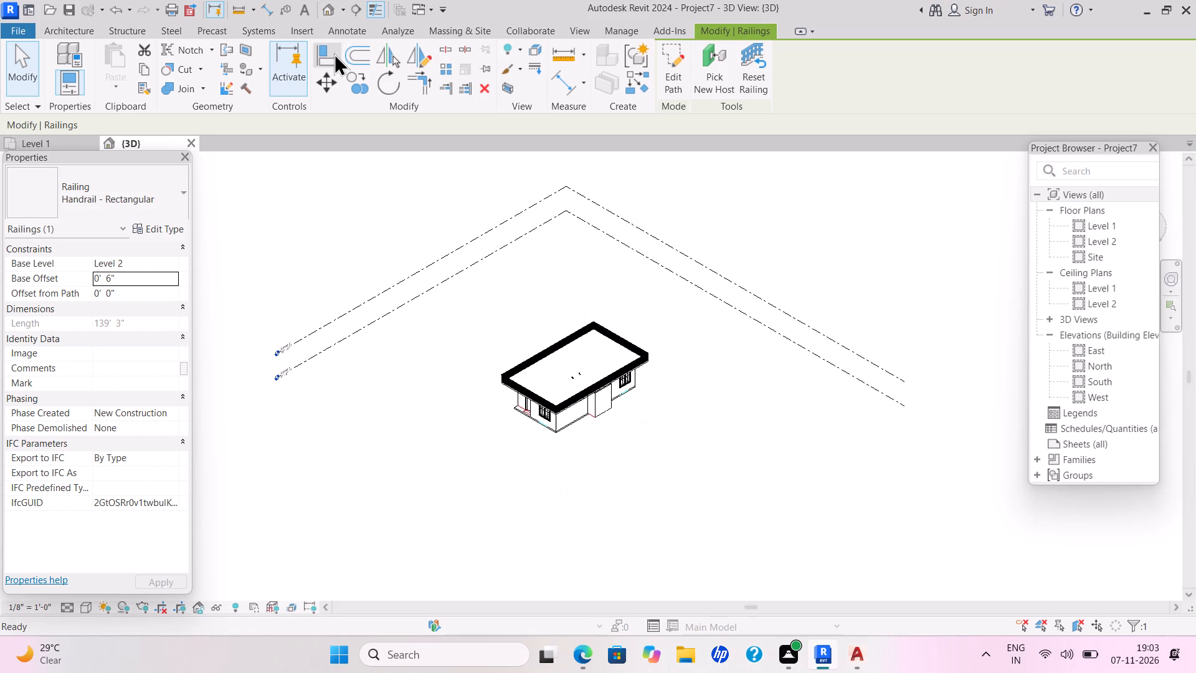
{"action": "left_click", "coordinate": [87, 604]}
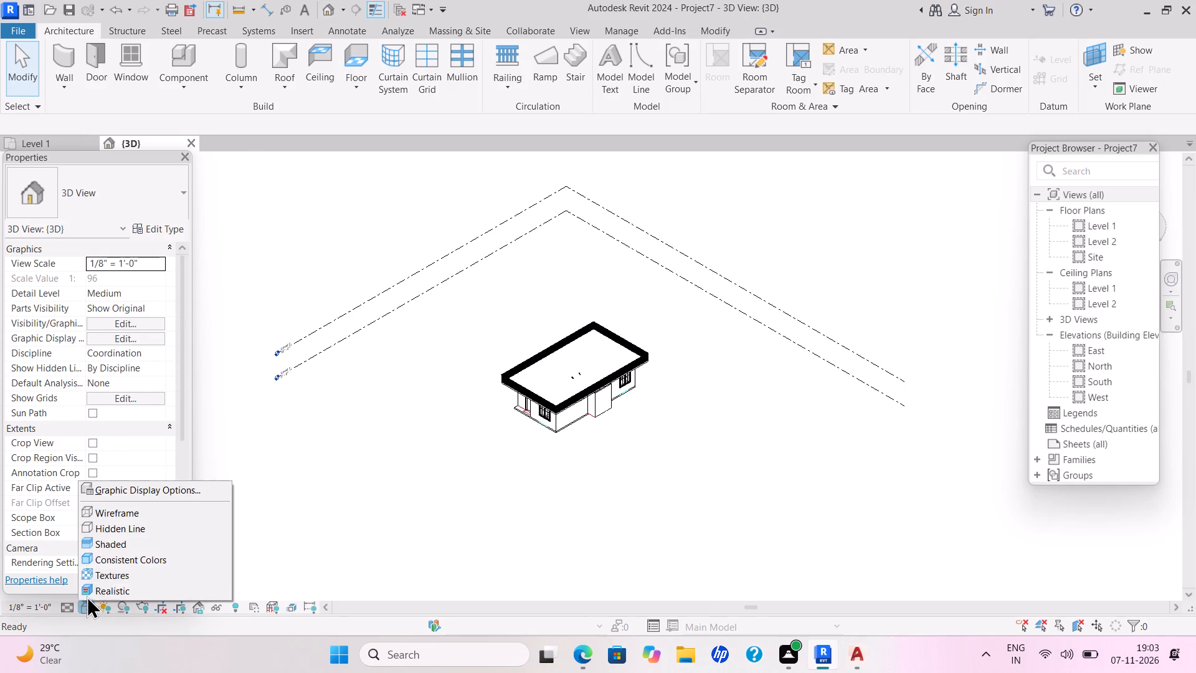
{"action": "left_click", "coordinate": [105, 544]}
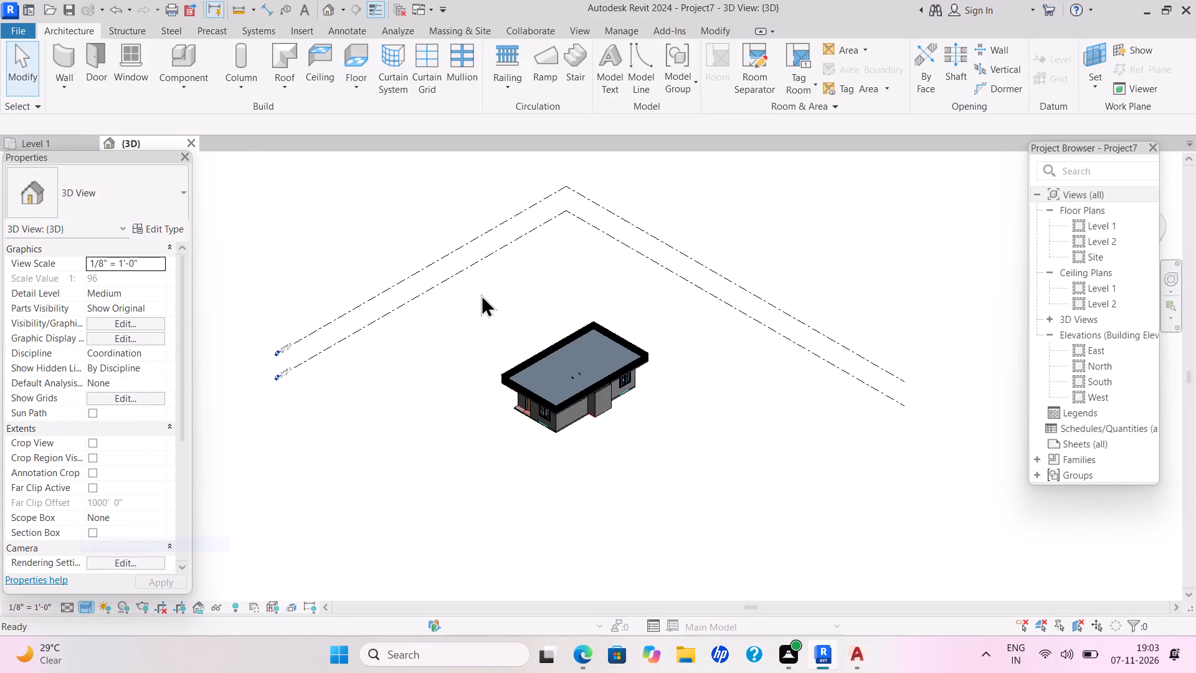
Start an architectural wall on the Level 1 plan and duplicate the Generic - 8" basic wall type as CMD 6".
{"action": "left_click", "coordinate": [52, 140]}
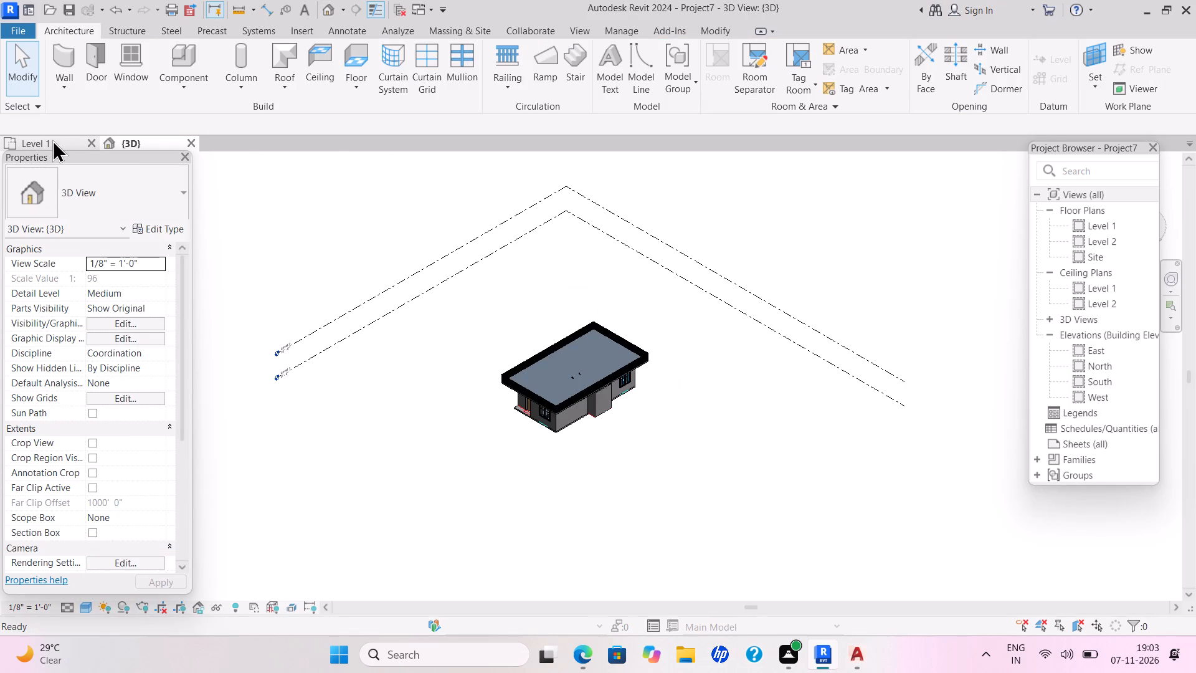
{"action": "left_click", "coordinate": [64, 87]}
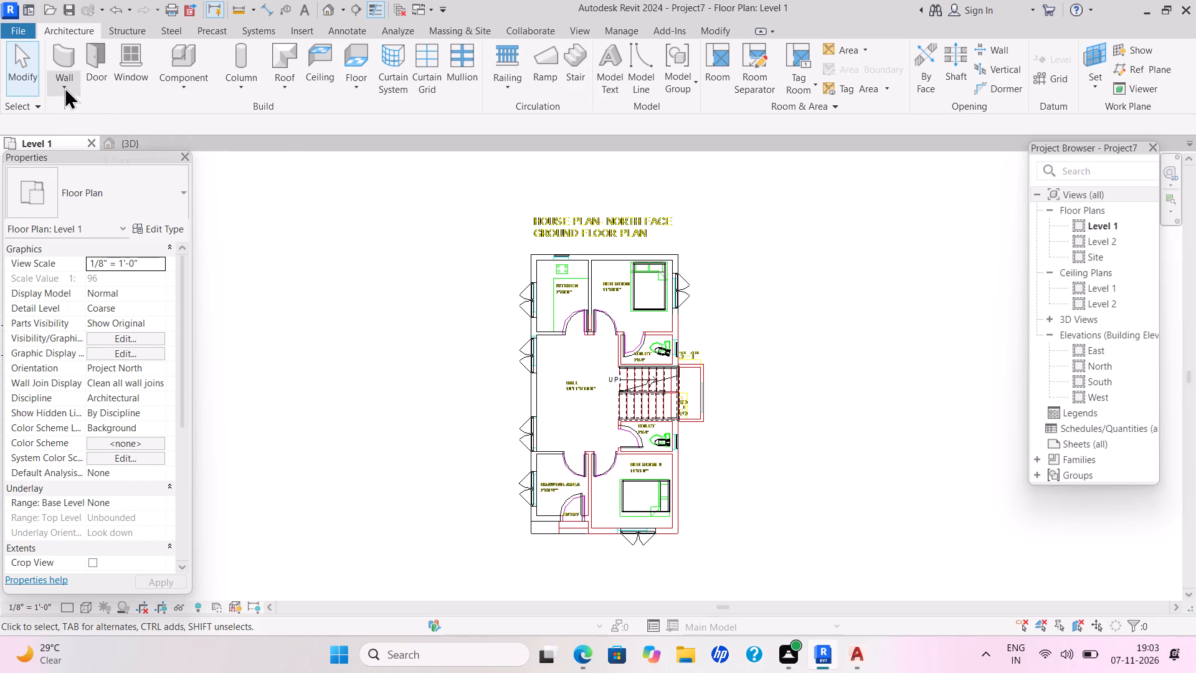
{"action": "left_click", "coordinate": [78, 112]}
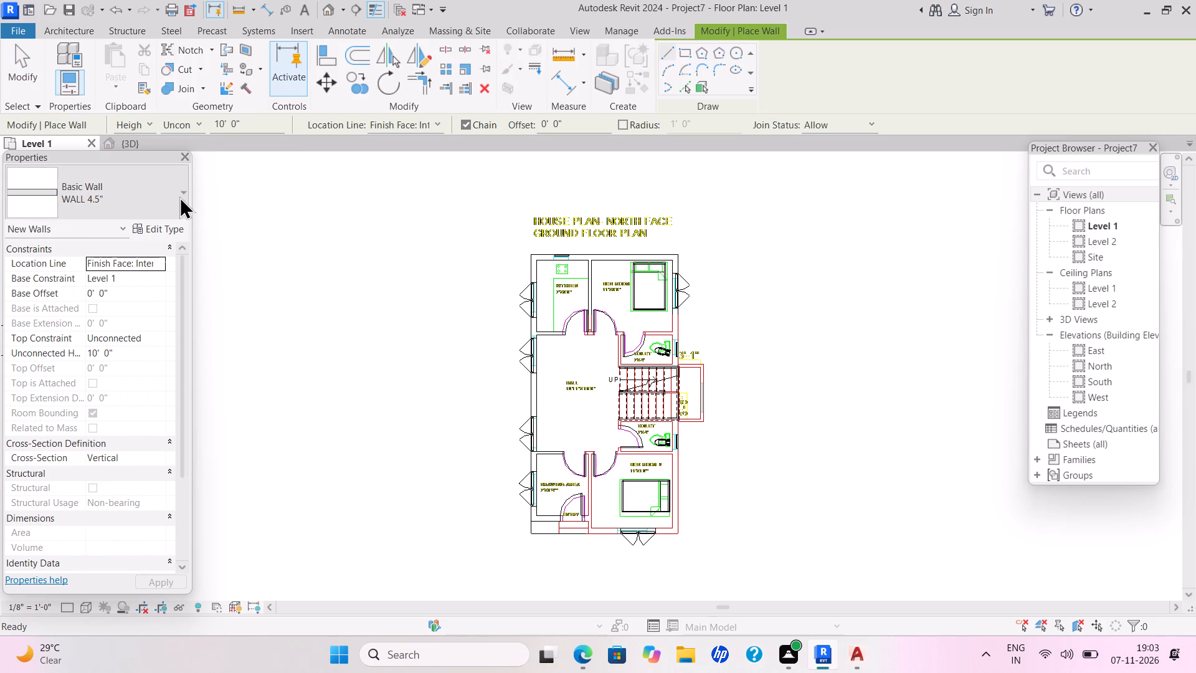
{"action": "left_click", "coordinate": [176, 193]}
{"action": "scroll", "coordinate": [111, 388], "scroll_direction": "up", "scroll_amount": 1}
{"action": "scroll", "coordinate": [111, 388], "scroll_direction": "down", "scroll_amount": 1}
{"action": "scroll", "coordinate": [112, 386], "scroll_direction": "up", "scroll_amount": 1}
{"action": "scroll", "coordinate": [112, 386], "scroll_direction": "down", "scroll_amount": 2}
{"action": "scroll", "coordinate": [112, 385], "scroll_direction": "up", "scroll_amount": 1}
{"action": "scroll", "coordinate": [112, 384], "scroll_direction": "down", "scroll_amount": 1}
{"action": "scroll", "coordinate": [113, 381], "scroll_direction": "up", "scroll_amount": 2}
{"action": "scroll", "coordinate": [116, 376], "scroll_direction": "down", "scroll_amount": 1}
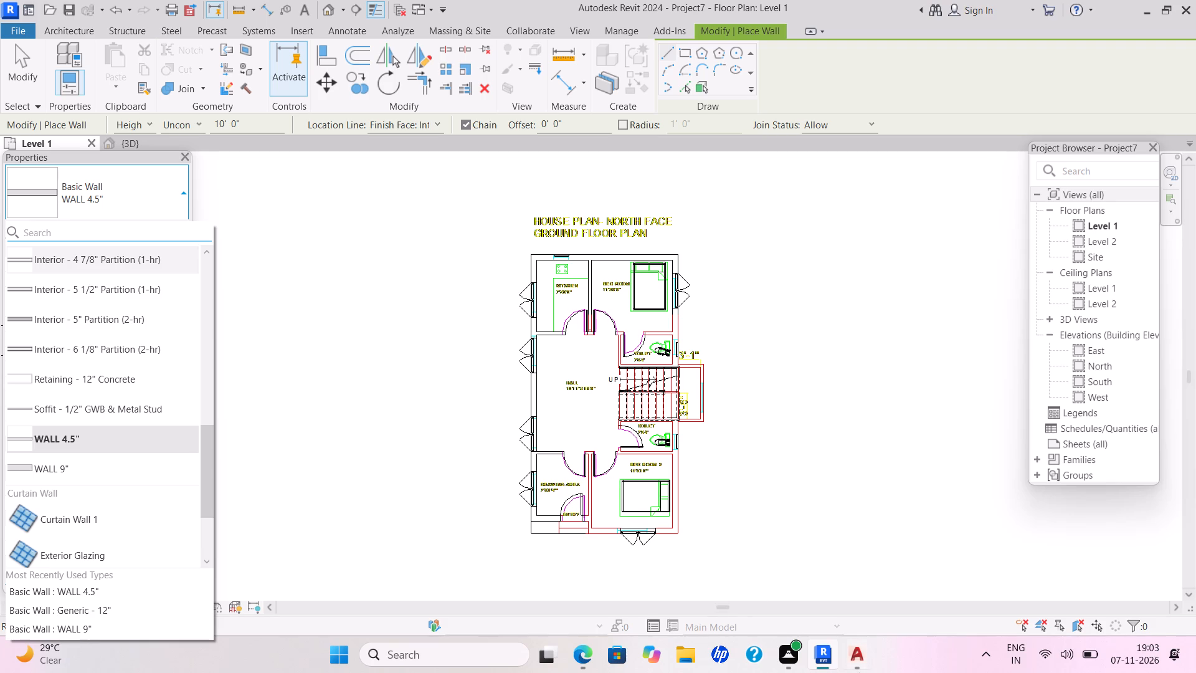
{"action": "scroll", "coordinate": [105, 332], "scroll_direction": "down", "scroll_amount": 1}
{"action": "scroll", "coordinate": [105, 332], "scroll_direction": "up", "scroll_amount": 3}
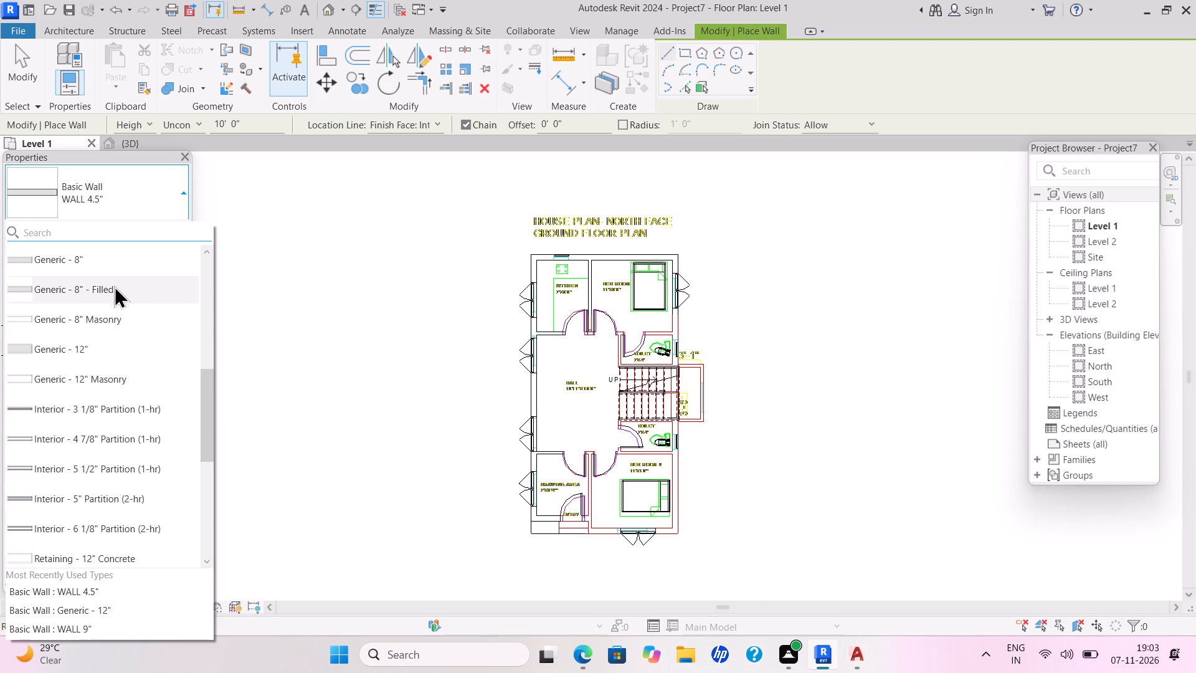
{"action": "left_click", "coordinate": [116, 271]}
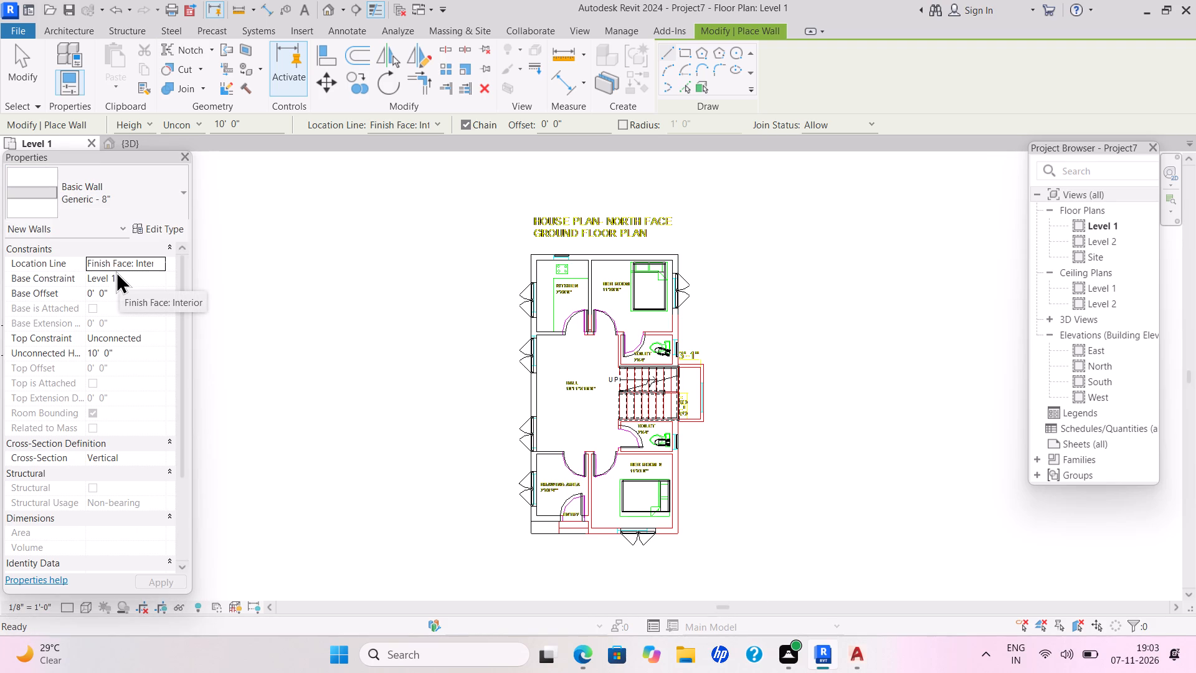
{"action": "left_click", "coordinate": [153, 225]}
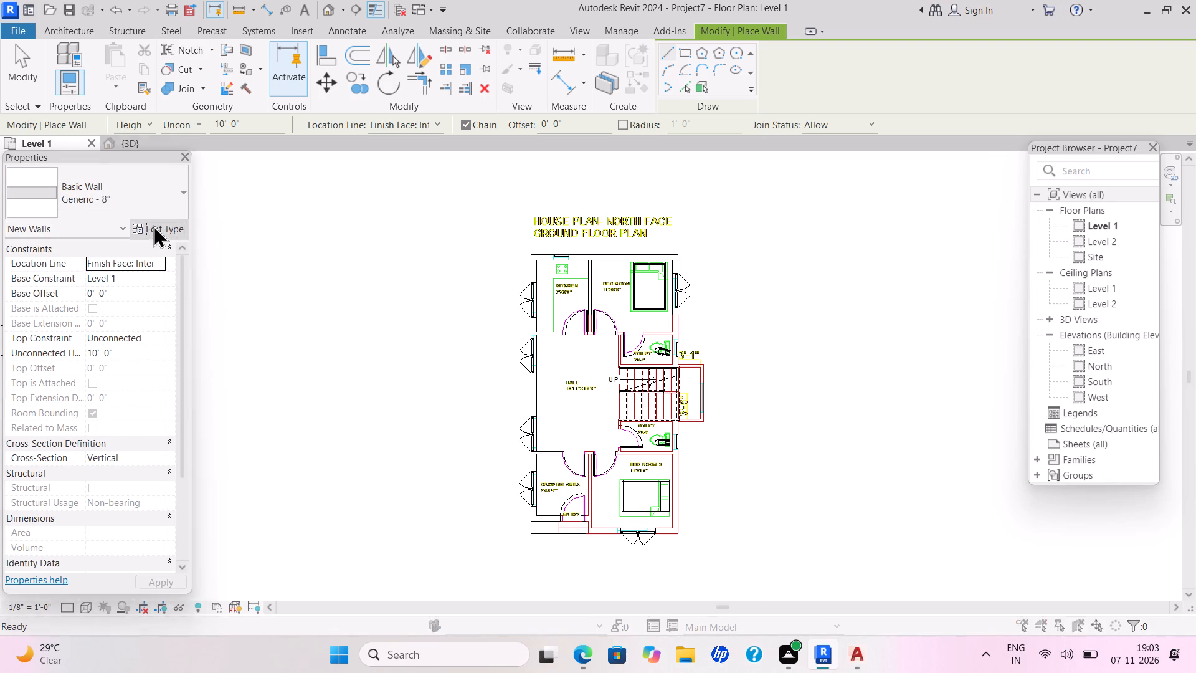
{"action": "left_click", "coordinate": [999, 145]}
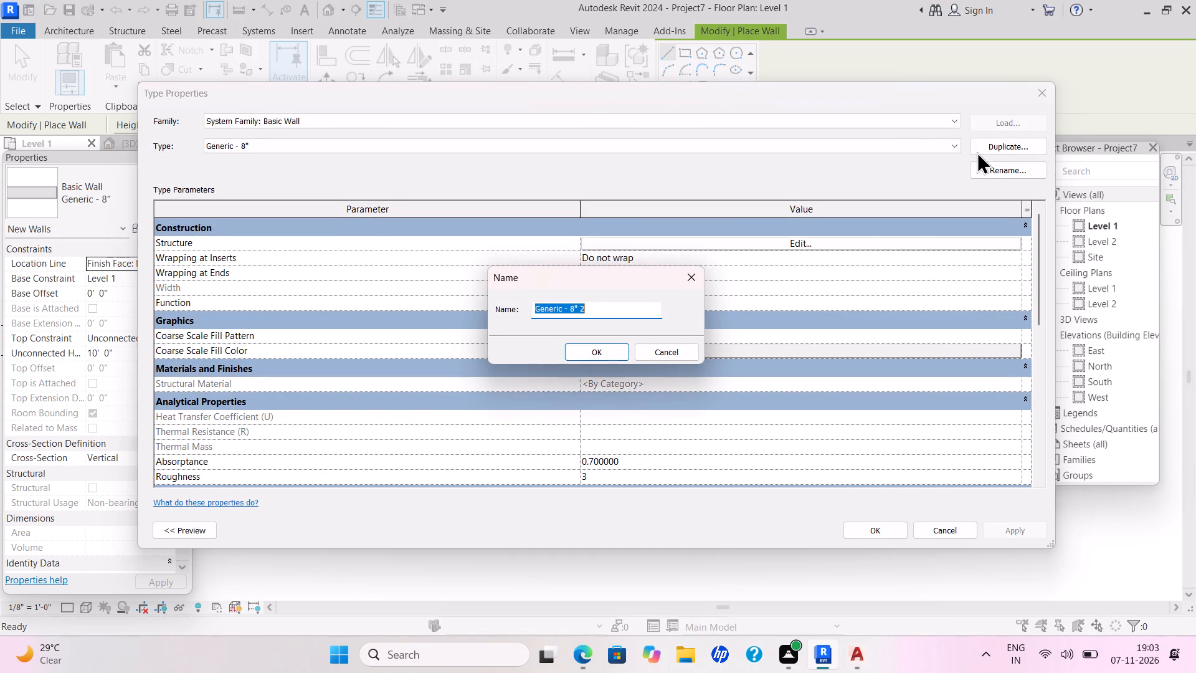
{"action": "key", "text": "BackSpace"}
{"action": "type", "text": "CMD"}
{"action": "key", "text": "space"}
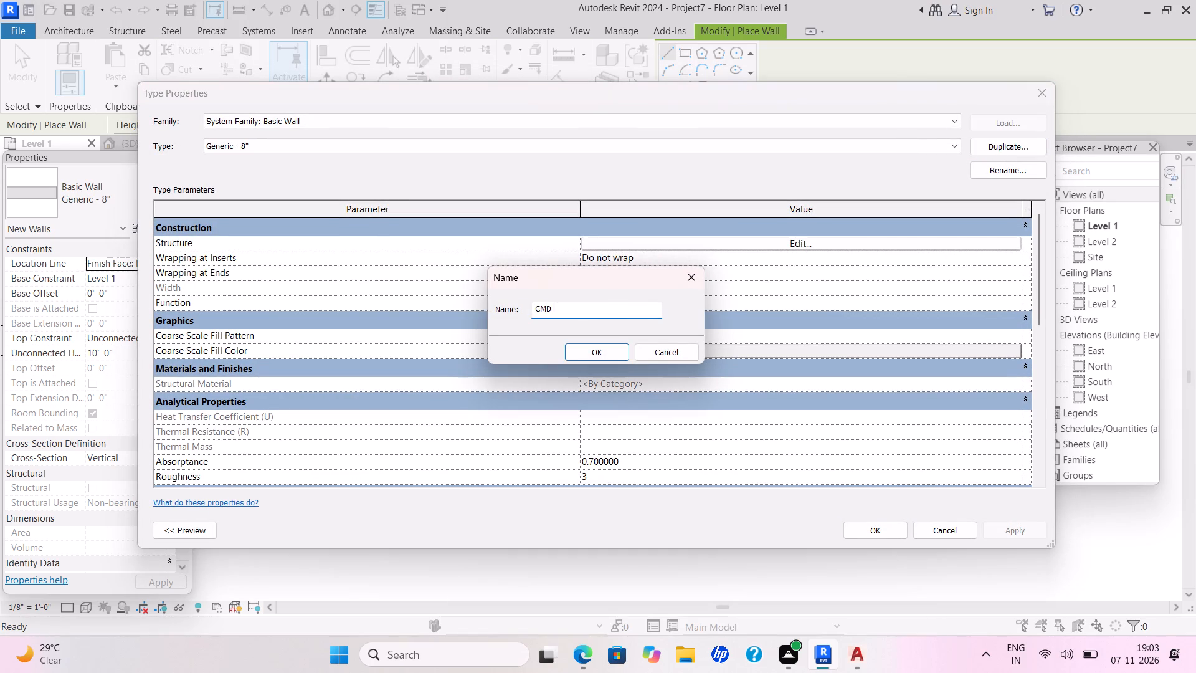
{"action": "type", "text": "6\""}
{"action": "key", "text": "Return"}
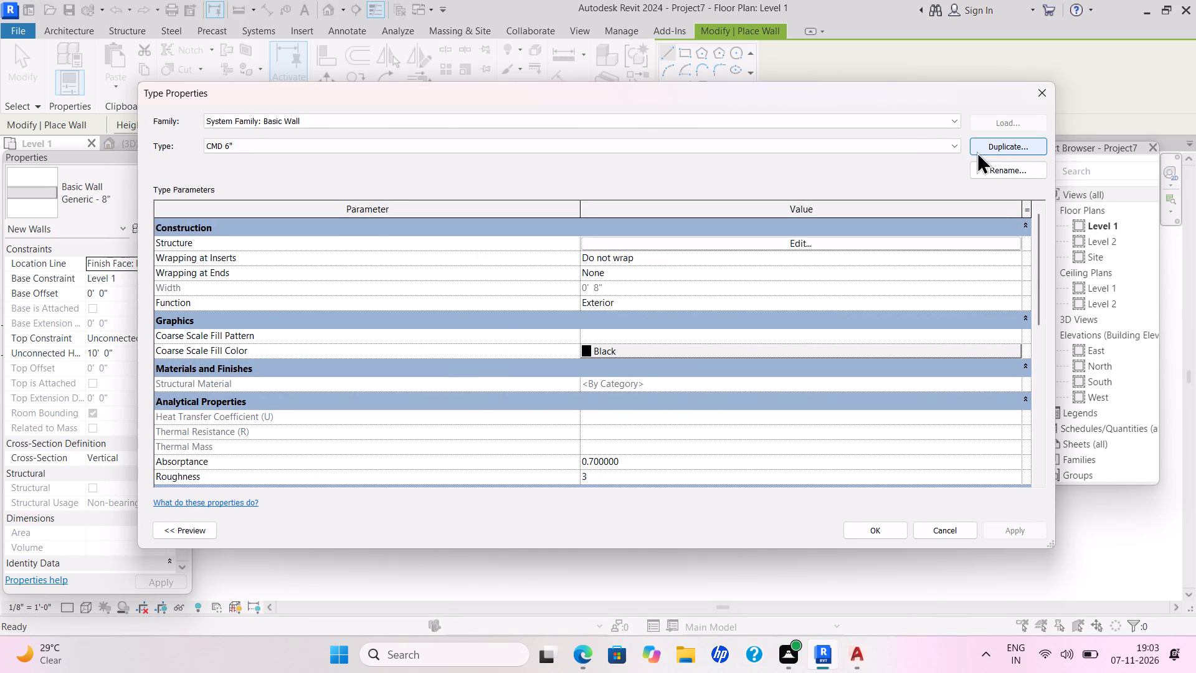
Set the structure layer thickness of the CMD 6" wall type to 6" and apply it.
{"action": "left_click", "coordinate": [803, 249]}
{"action": "left_click_drag", "start_coordinate": [587, 245], "coordinate": [567, 262]}
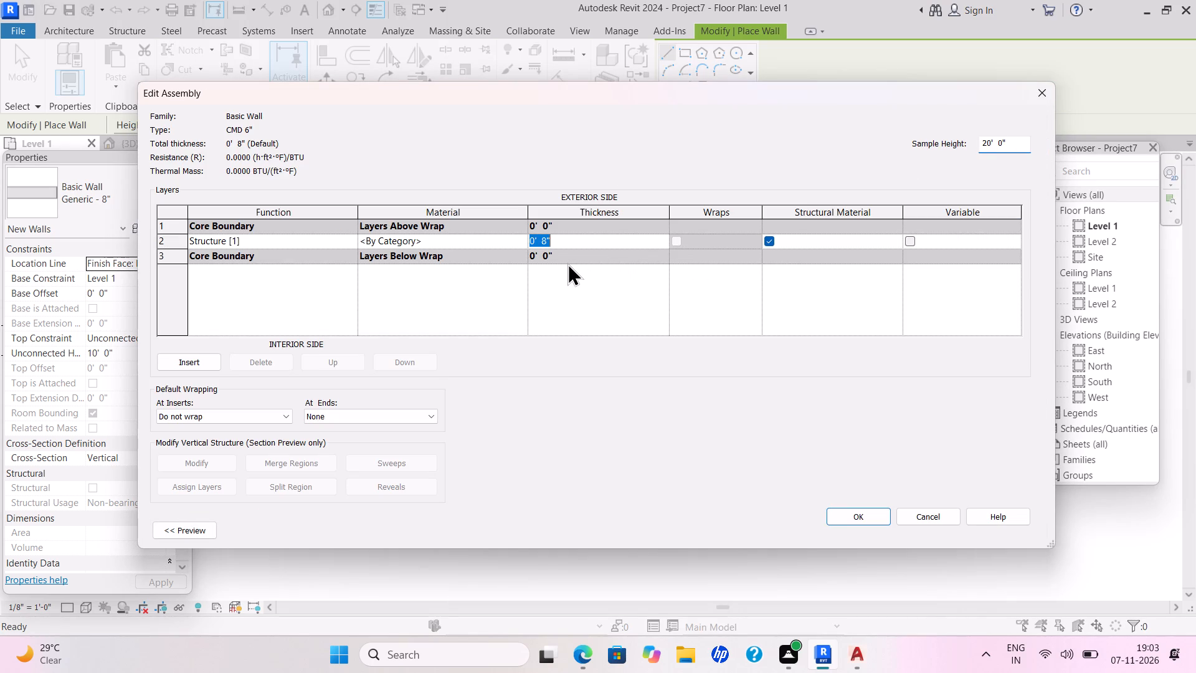
{"action": "key", "text": "BackSpace"}
{"action": "type", "text": "6\""}
{"action": "key", "text": "Return"}
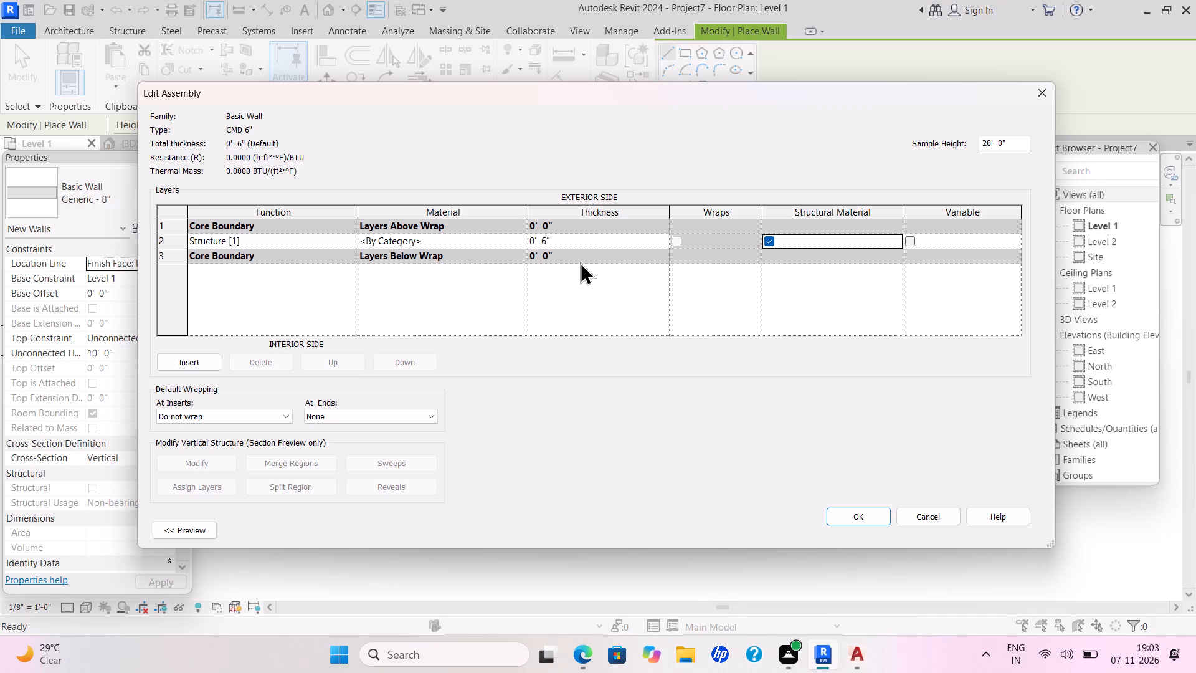
{"action": "left_click", "coordinate": [862, 516]}
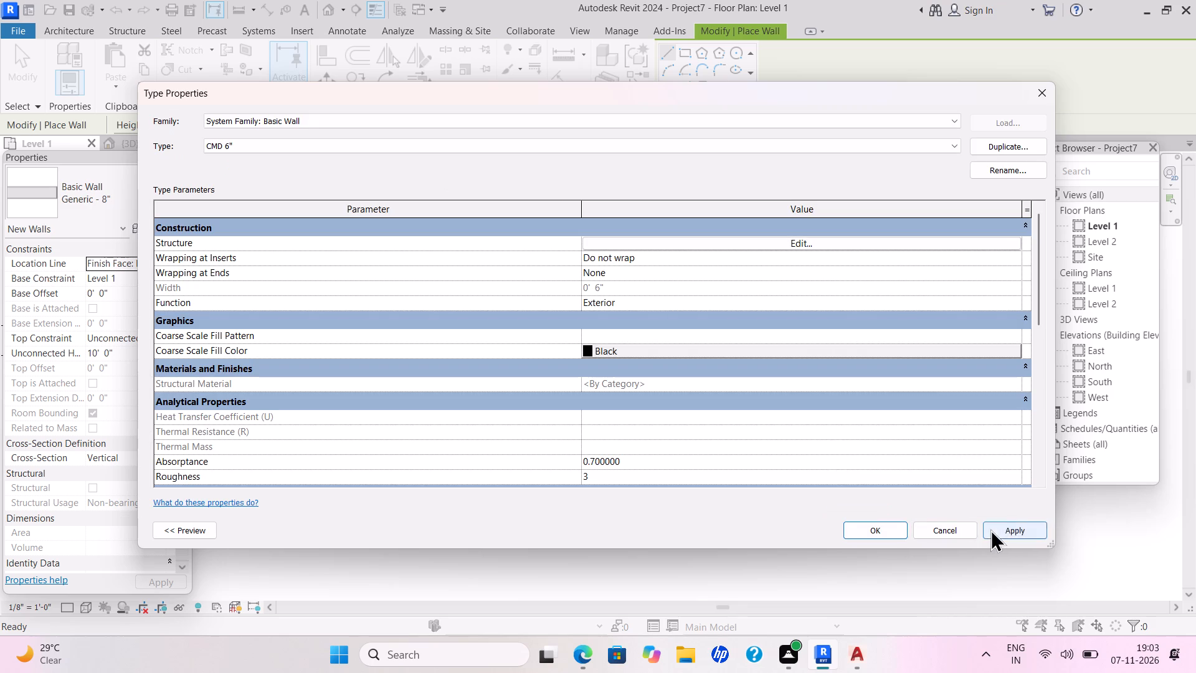
{"action": "left_click", "coordinate": [990, 529]}
{"action": "left_click", "coordinate": [862, 528]}
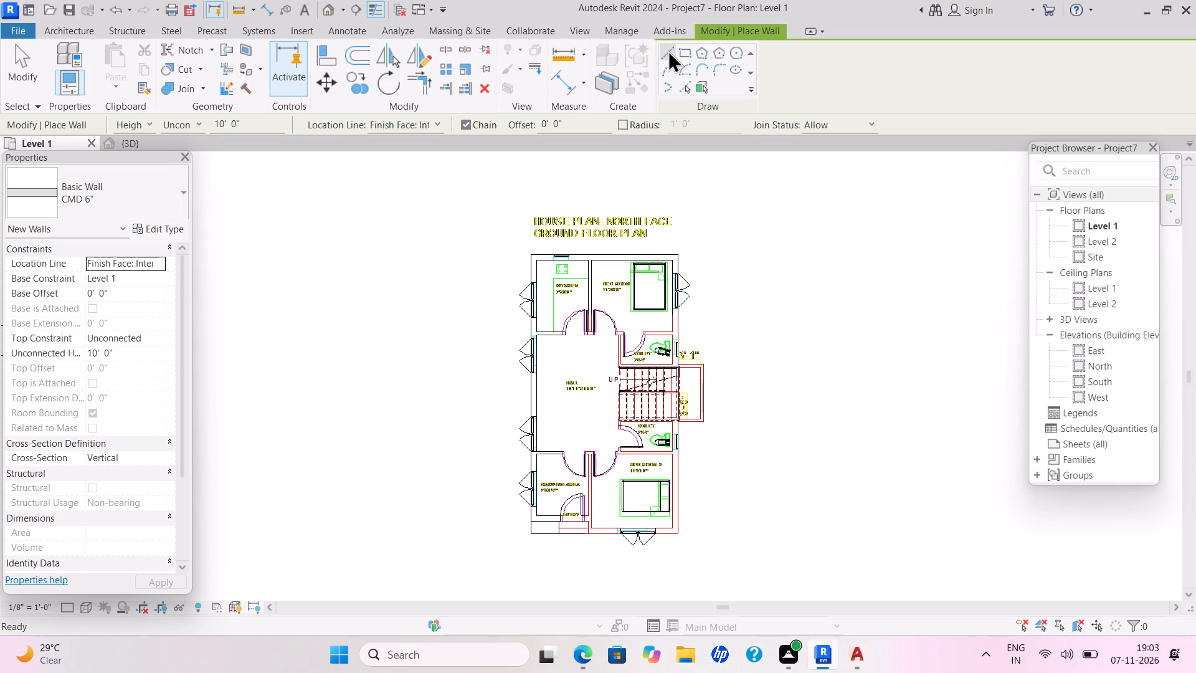
Draw a closed rectangular CMD 6" compound wall around the house, with 4' unconnected height and sides about 54' long.
{"action": "left_click_drag", "start_coordinate": [138, 354], "coordinate": [138, 361]}
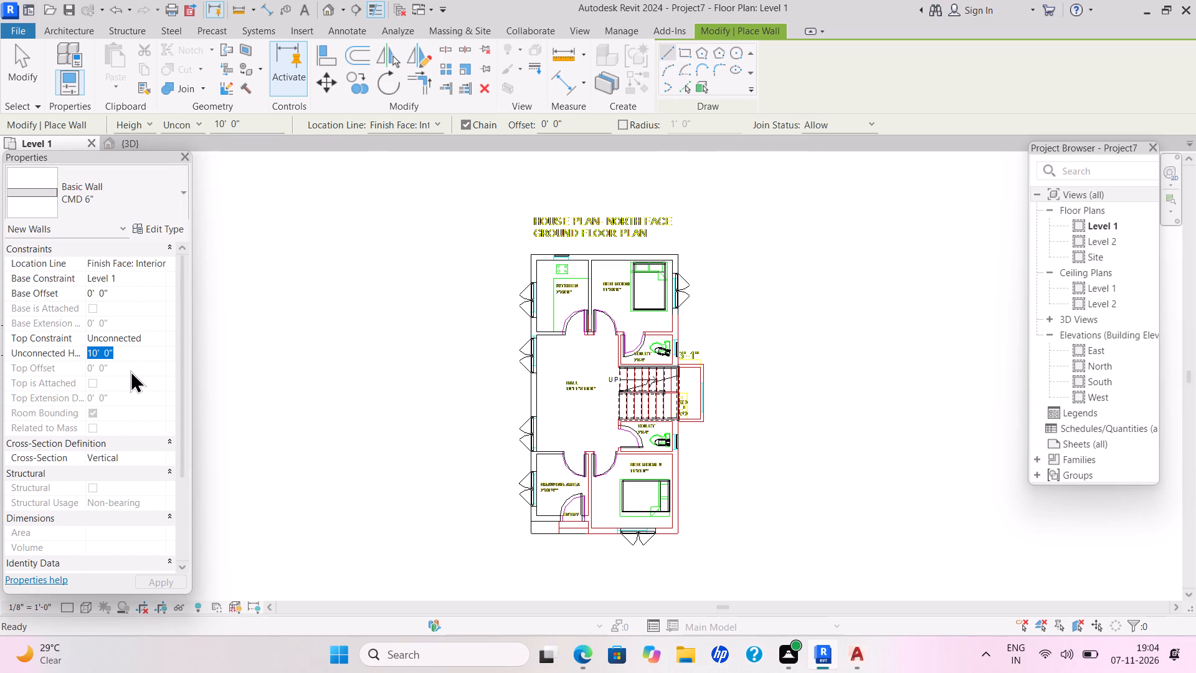
{"action": "key", "text": "BackSpace"}
{"action": "type", "text": "4'"}
{"action": "key", "text": "Return"}
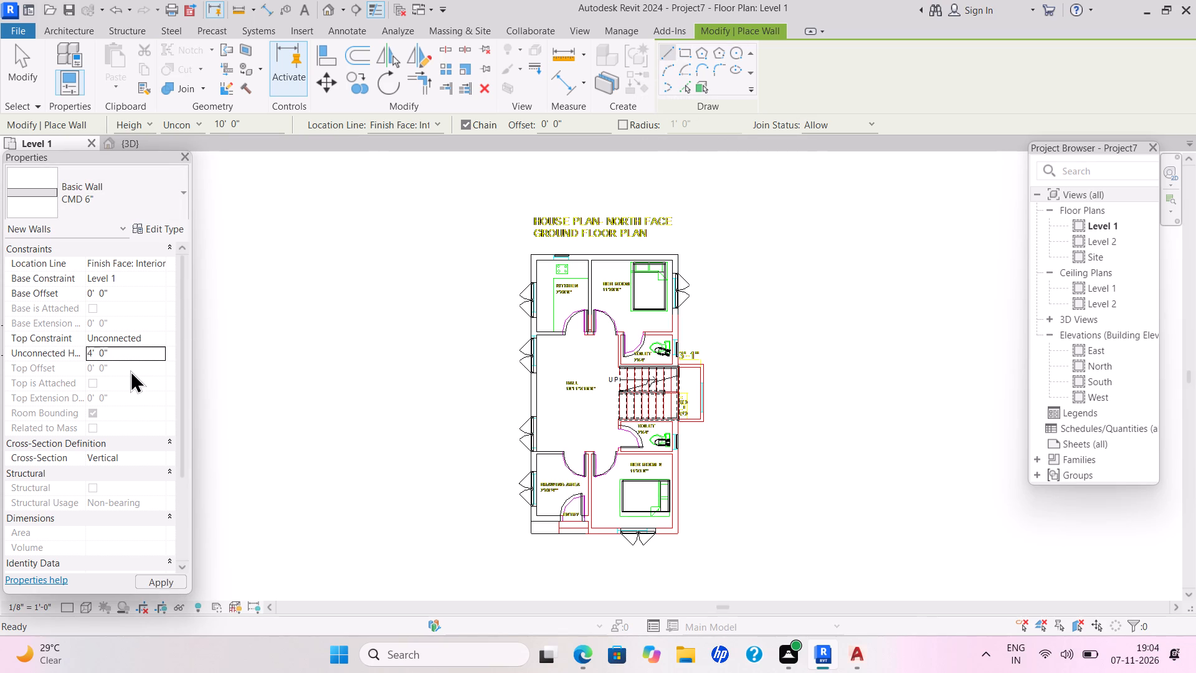
{"action": "left_click", "coordinate": [467, 196]}
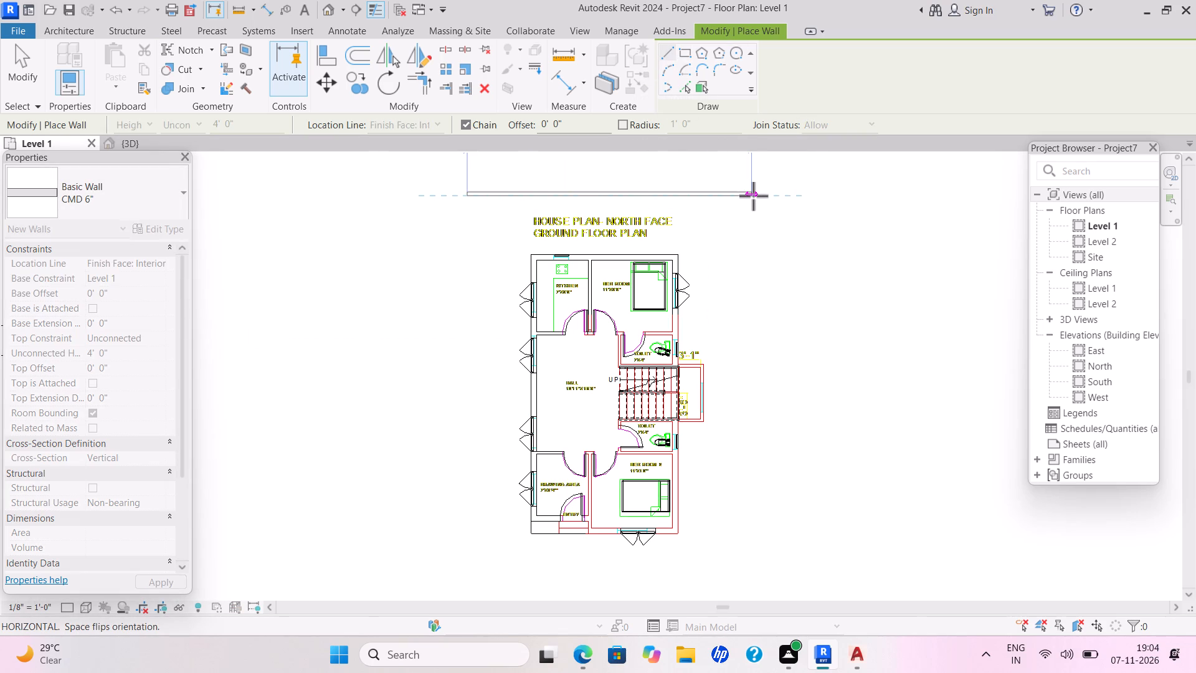
{"action": "left_click", "coordinate": [755, 196]}
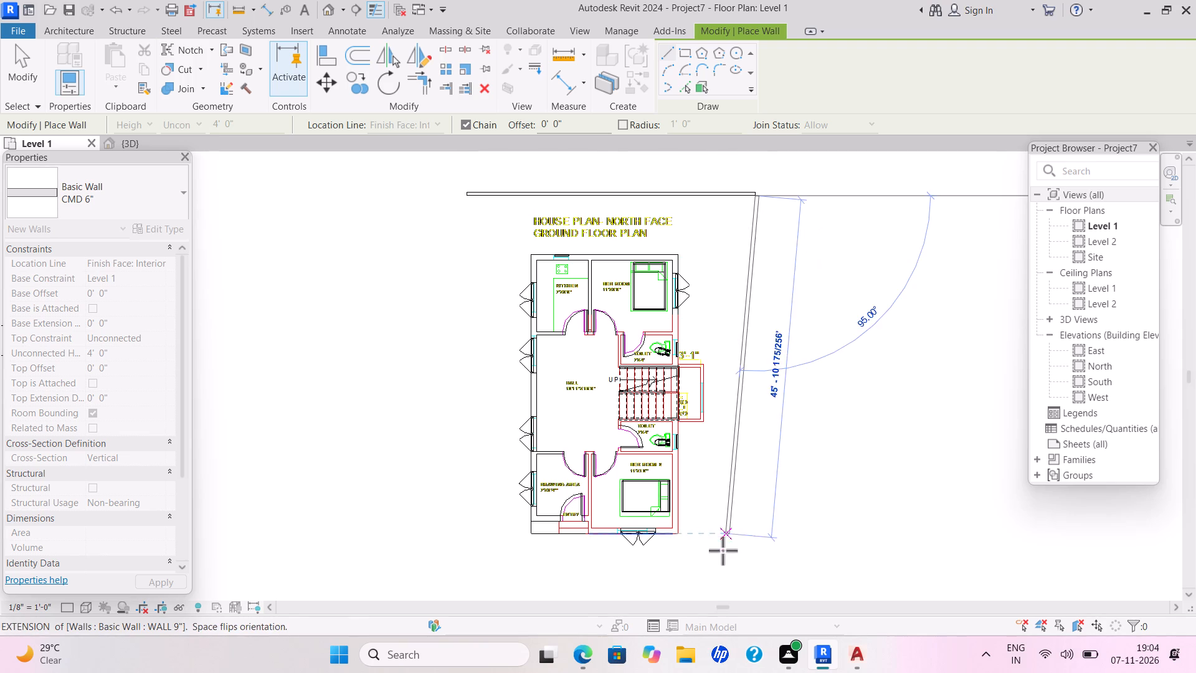
{"action": "left_click", "coordinate": [752, 596]}
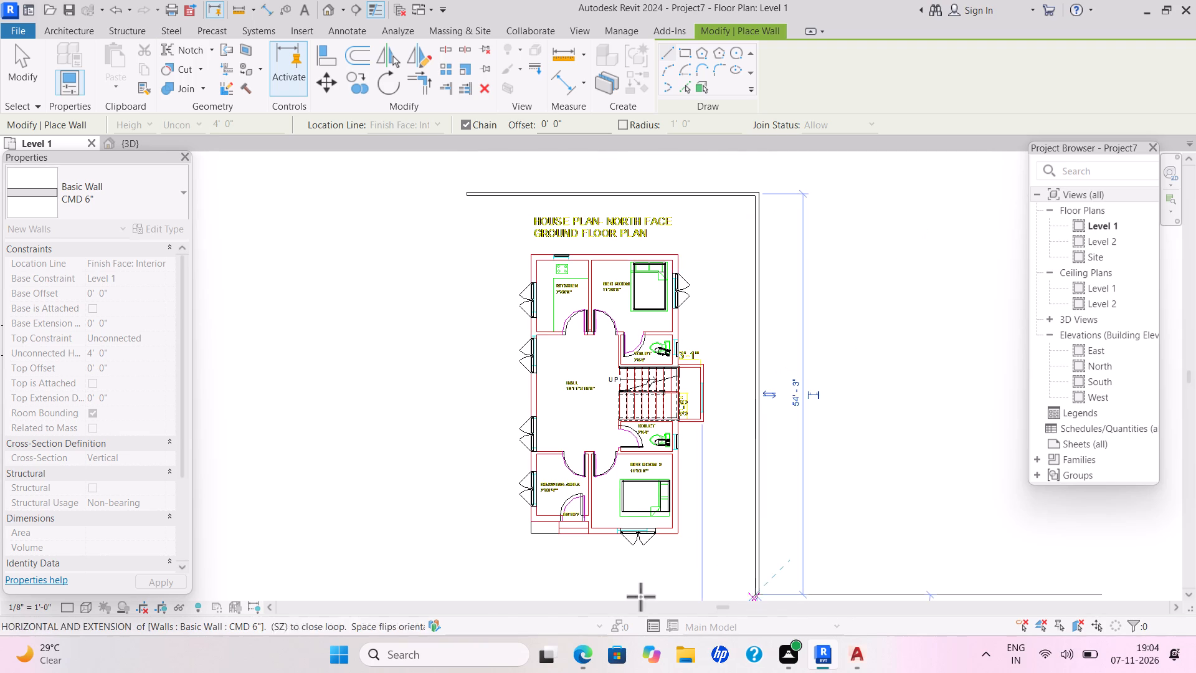
{"action": "left_click", "coordinate": [473, 593]}
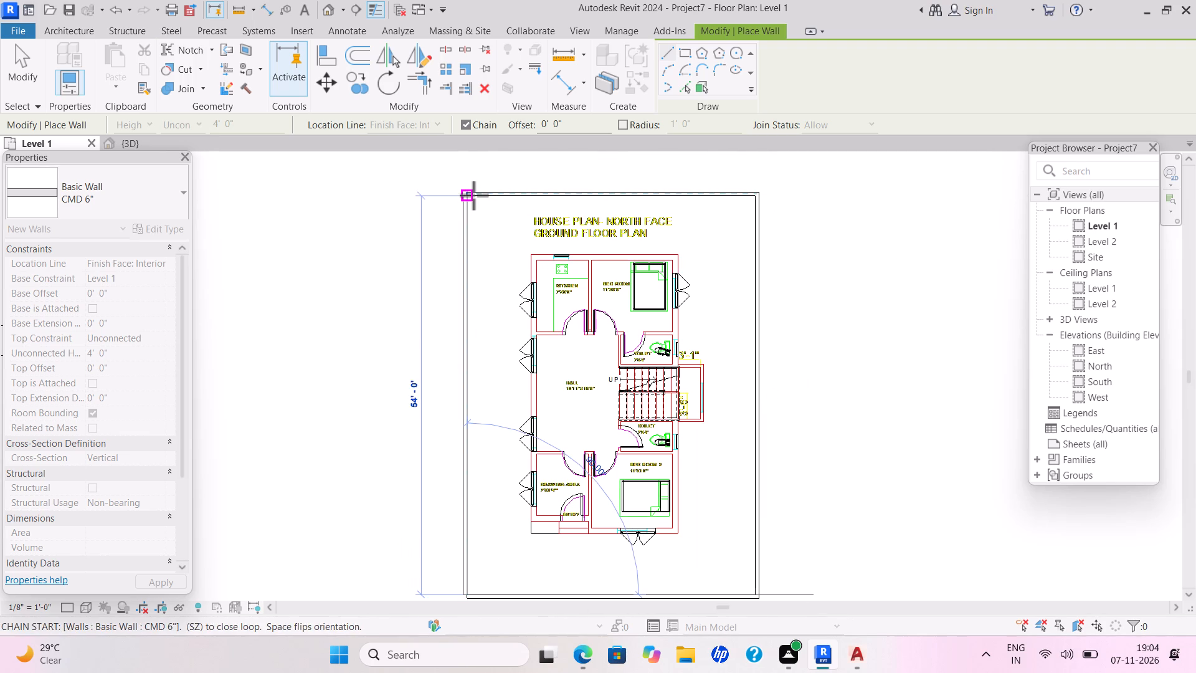
{"action": "left_click", "coordinate": [473, 195]}
{"action": "key", "text": "Escape"}
{"action": "key", "text": "Escape"}
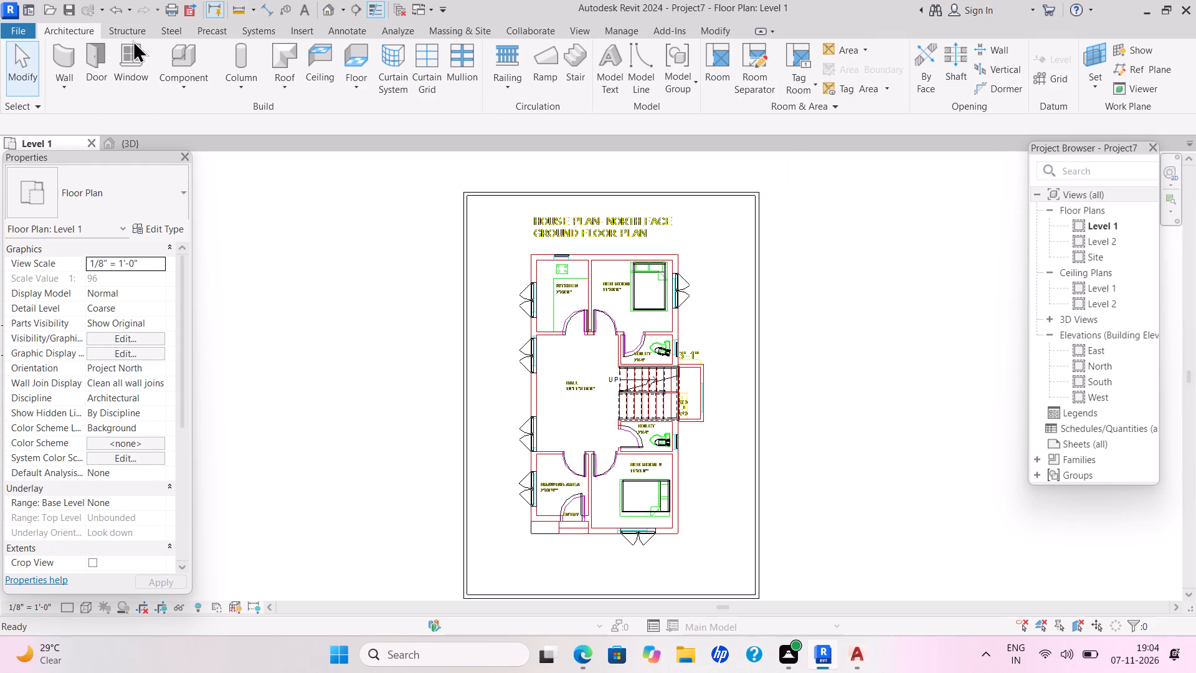
Load the Gate_davinder_11707.0001 gate family from the SHUBHAM CITY Gate folder for placement as a component.
{"action": "left_click", "coordinate": [200, 91]}
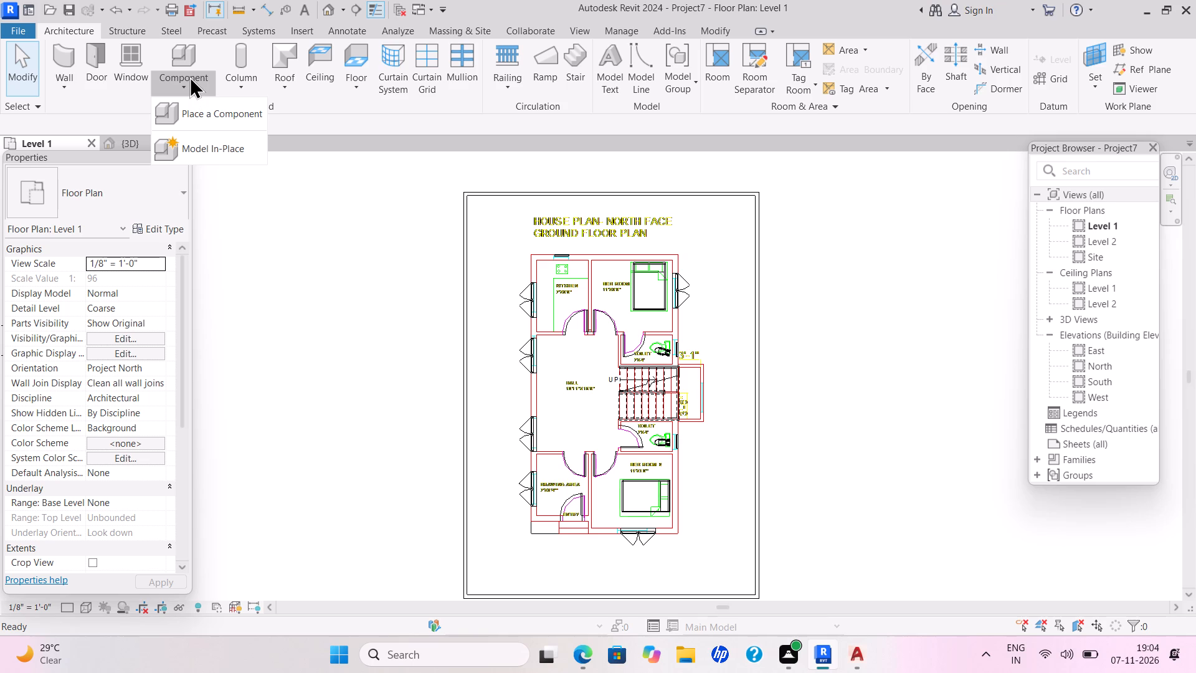
{"action": "left_click", "coordinate": [225, 110]}
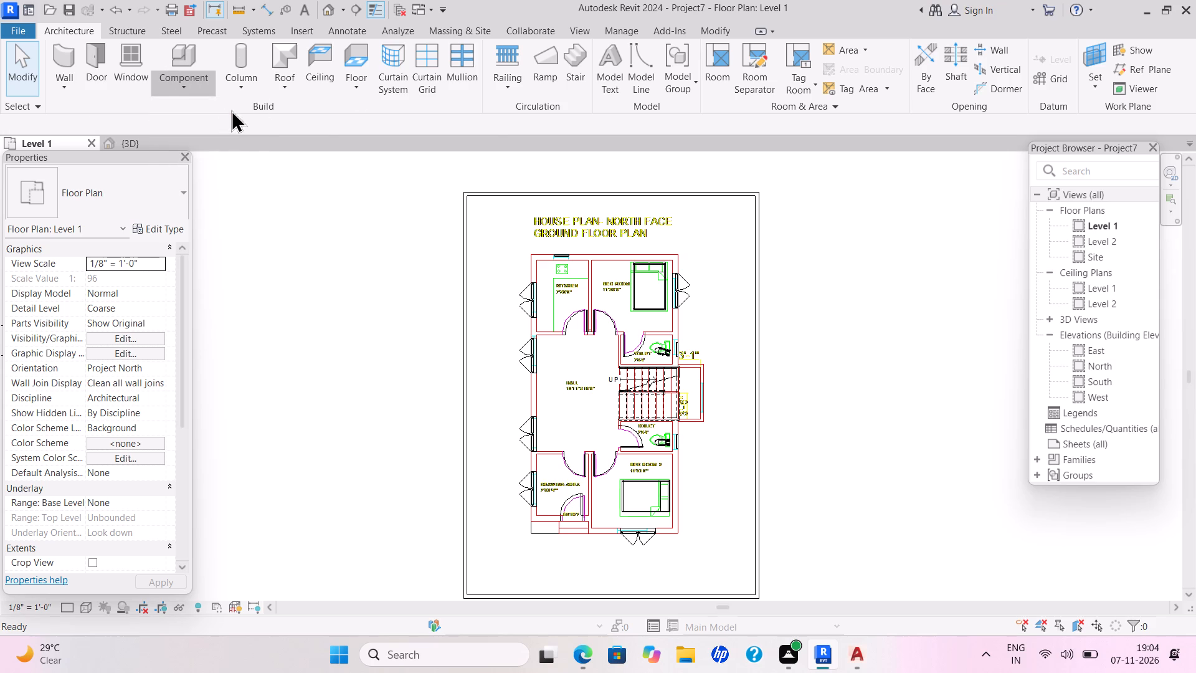
{"action": "double_click", "coordinate": [662, 77]}
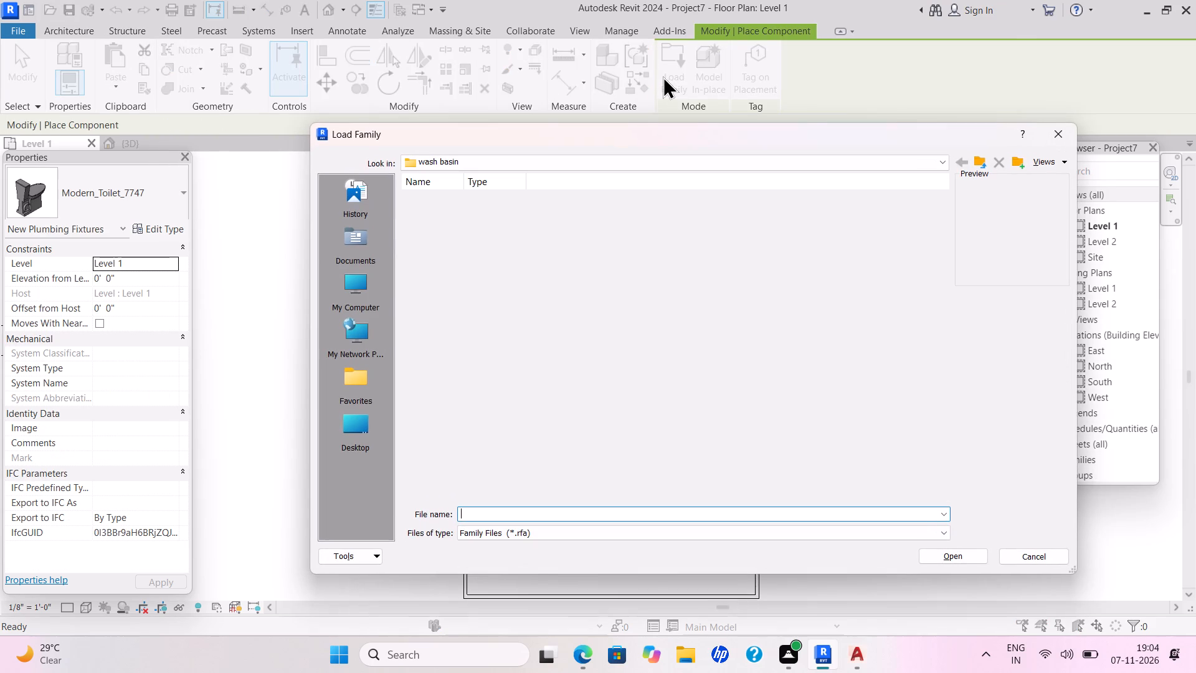
{"action": "left_click", "coordinate": [335, 269]}
{"action": "double_click", "coordinate": [353, 254]}
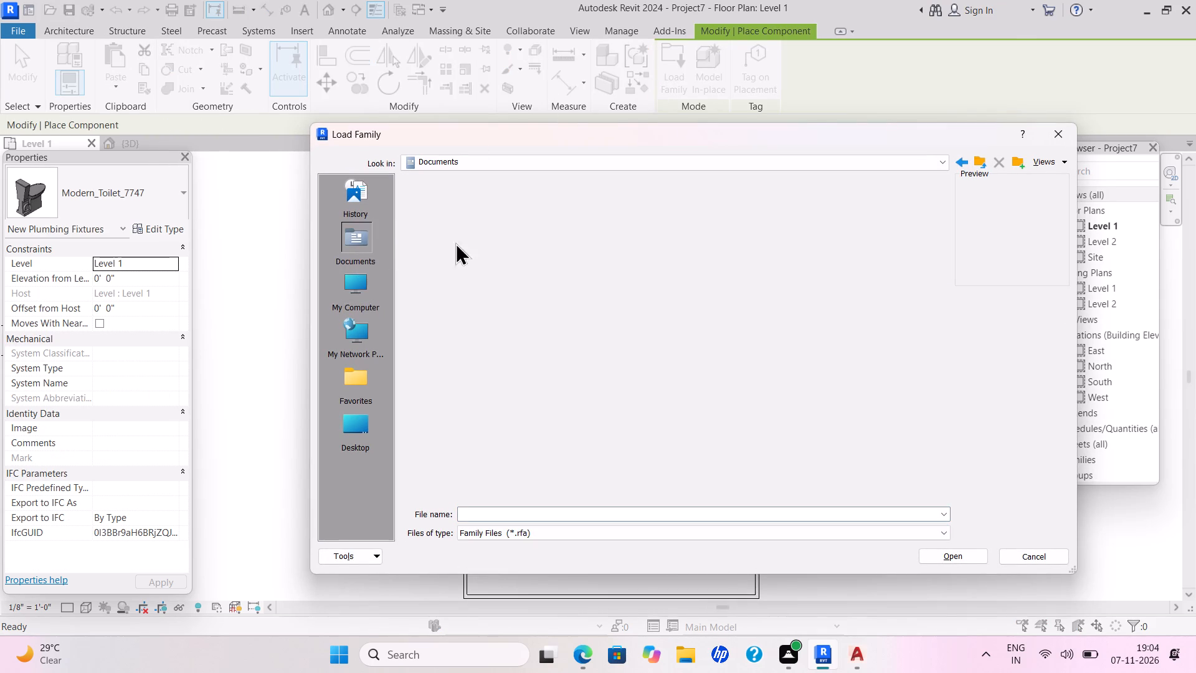
{"action": "double_click", "coordinate": [780, 224]}
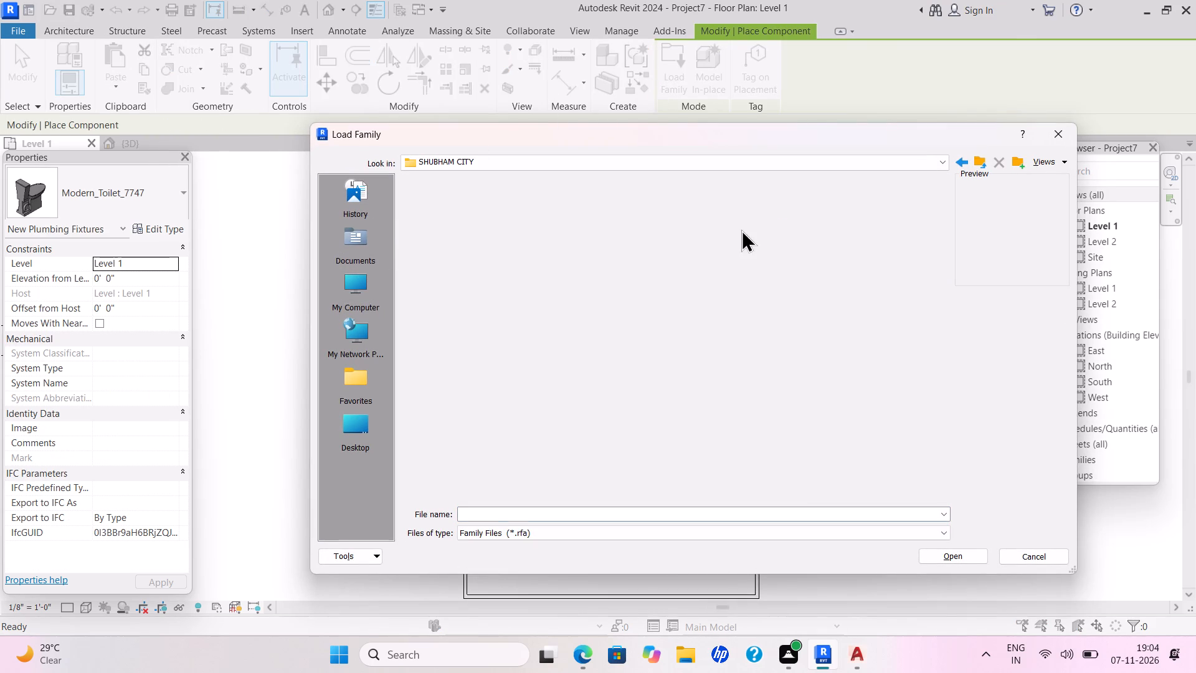
{"action": "double_click", "coordinate": [662, 308]}
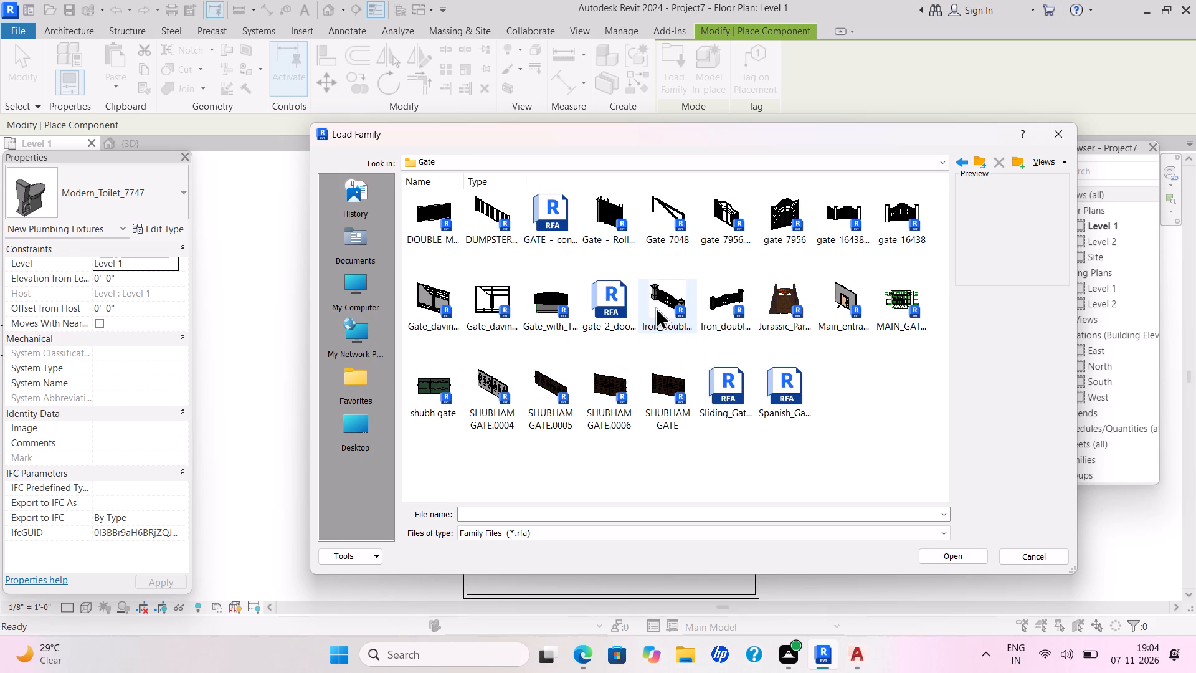
{"action": "double_click", "coordinate": [428, 298]}
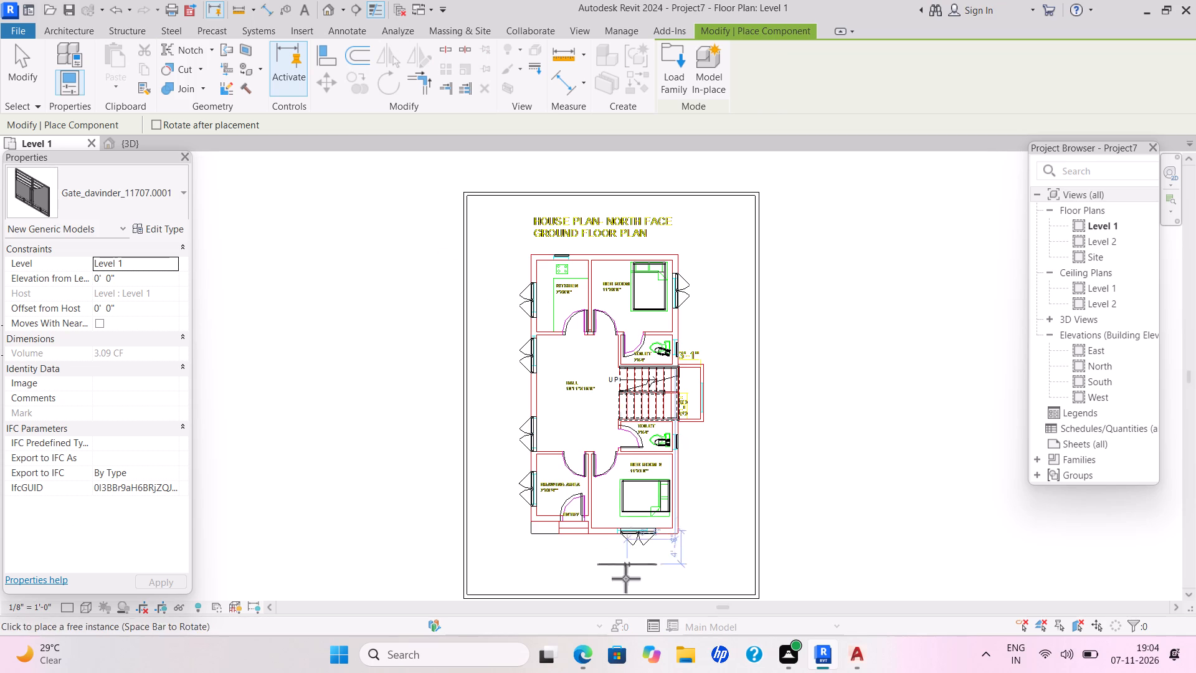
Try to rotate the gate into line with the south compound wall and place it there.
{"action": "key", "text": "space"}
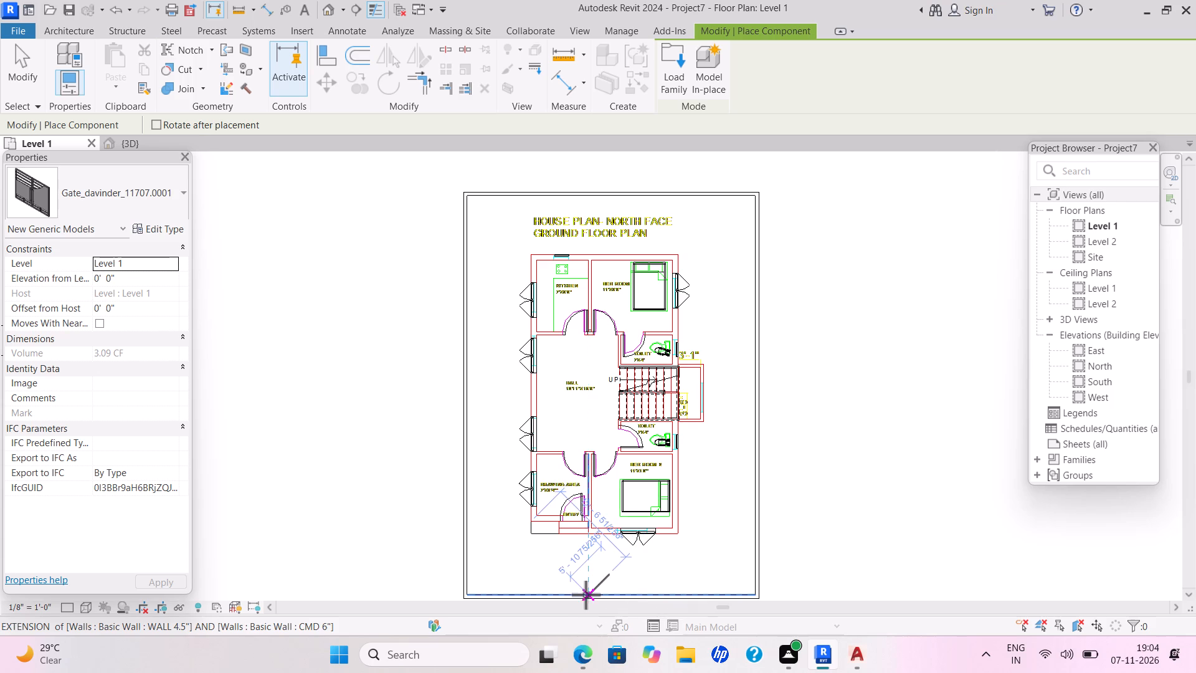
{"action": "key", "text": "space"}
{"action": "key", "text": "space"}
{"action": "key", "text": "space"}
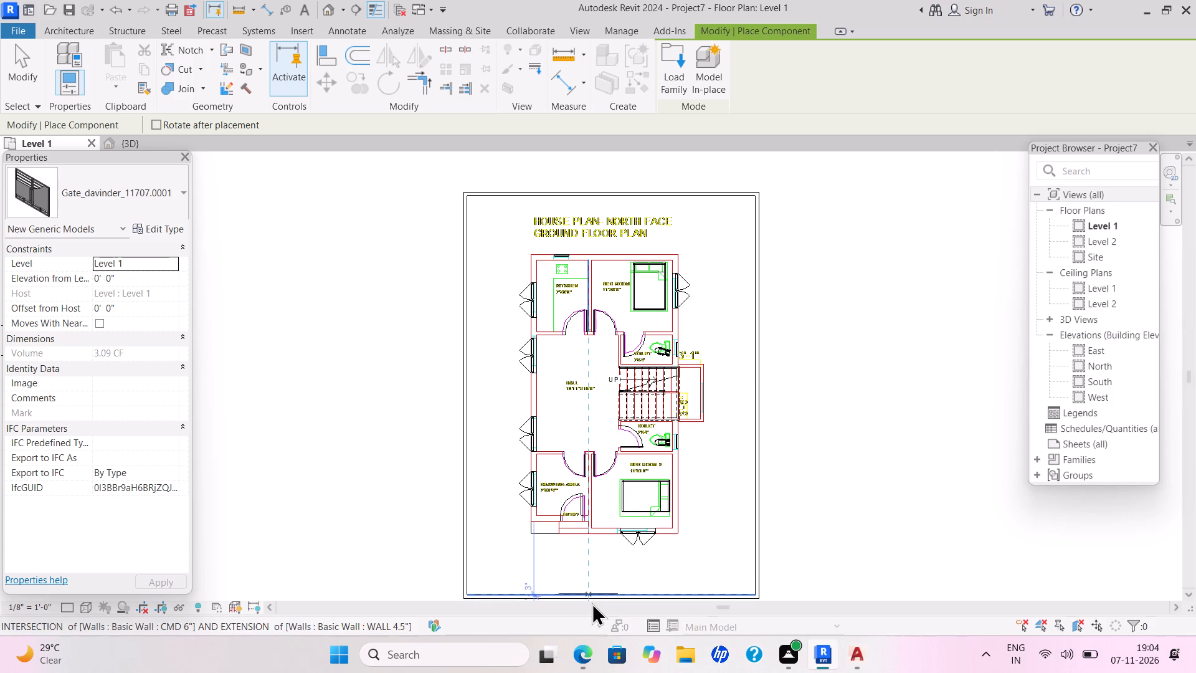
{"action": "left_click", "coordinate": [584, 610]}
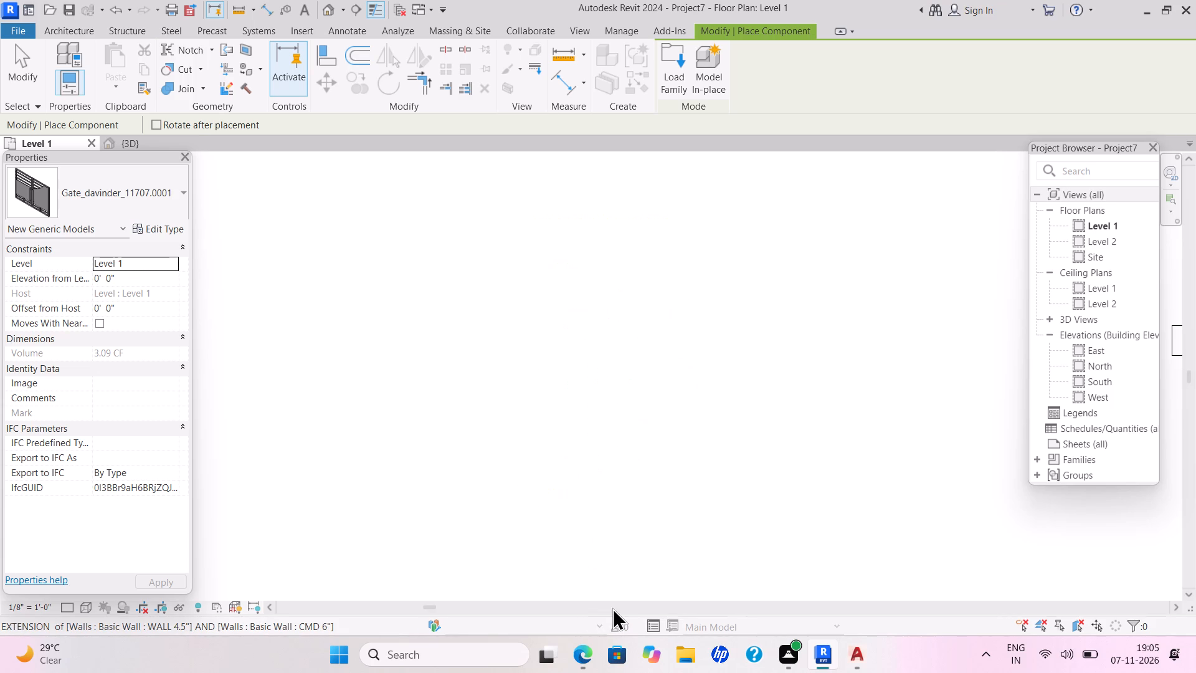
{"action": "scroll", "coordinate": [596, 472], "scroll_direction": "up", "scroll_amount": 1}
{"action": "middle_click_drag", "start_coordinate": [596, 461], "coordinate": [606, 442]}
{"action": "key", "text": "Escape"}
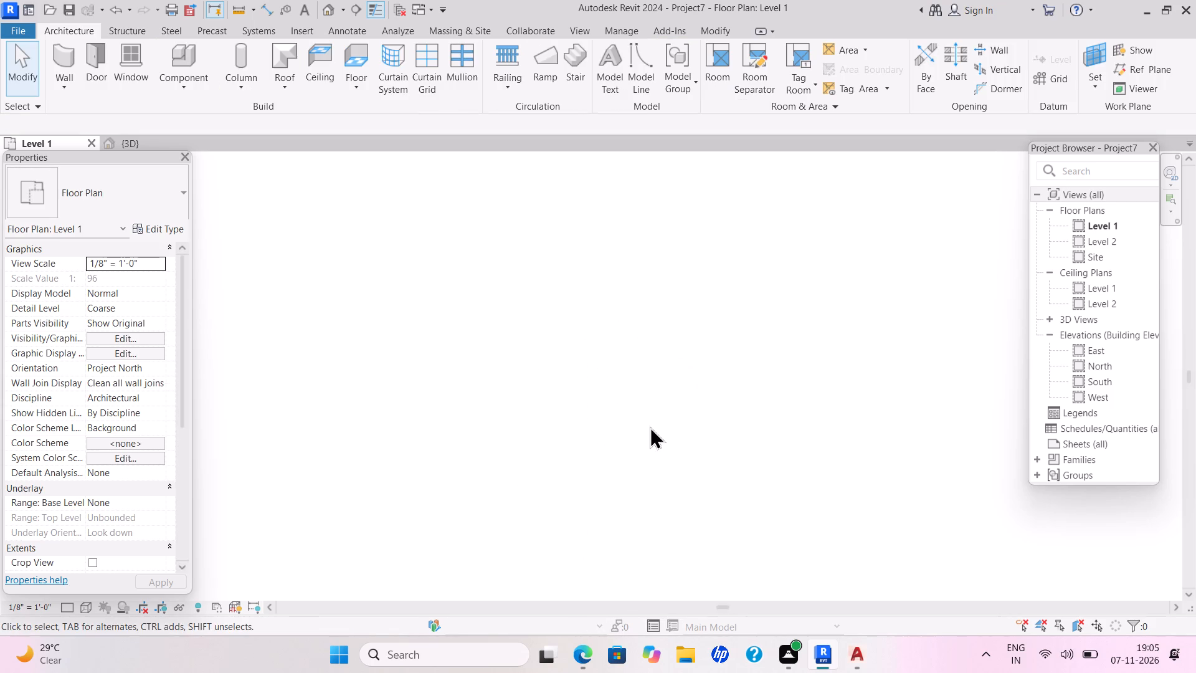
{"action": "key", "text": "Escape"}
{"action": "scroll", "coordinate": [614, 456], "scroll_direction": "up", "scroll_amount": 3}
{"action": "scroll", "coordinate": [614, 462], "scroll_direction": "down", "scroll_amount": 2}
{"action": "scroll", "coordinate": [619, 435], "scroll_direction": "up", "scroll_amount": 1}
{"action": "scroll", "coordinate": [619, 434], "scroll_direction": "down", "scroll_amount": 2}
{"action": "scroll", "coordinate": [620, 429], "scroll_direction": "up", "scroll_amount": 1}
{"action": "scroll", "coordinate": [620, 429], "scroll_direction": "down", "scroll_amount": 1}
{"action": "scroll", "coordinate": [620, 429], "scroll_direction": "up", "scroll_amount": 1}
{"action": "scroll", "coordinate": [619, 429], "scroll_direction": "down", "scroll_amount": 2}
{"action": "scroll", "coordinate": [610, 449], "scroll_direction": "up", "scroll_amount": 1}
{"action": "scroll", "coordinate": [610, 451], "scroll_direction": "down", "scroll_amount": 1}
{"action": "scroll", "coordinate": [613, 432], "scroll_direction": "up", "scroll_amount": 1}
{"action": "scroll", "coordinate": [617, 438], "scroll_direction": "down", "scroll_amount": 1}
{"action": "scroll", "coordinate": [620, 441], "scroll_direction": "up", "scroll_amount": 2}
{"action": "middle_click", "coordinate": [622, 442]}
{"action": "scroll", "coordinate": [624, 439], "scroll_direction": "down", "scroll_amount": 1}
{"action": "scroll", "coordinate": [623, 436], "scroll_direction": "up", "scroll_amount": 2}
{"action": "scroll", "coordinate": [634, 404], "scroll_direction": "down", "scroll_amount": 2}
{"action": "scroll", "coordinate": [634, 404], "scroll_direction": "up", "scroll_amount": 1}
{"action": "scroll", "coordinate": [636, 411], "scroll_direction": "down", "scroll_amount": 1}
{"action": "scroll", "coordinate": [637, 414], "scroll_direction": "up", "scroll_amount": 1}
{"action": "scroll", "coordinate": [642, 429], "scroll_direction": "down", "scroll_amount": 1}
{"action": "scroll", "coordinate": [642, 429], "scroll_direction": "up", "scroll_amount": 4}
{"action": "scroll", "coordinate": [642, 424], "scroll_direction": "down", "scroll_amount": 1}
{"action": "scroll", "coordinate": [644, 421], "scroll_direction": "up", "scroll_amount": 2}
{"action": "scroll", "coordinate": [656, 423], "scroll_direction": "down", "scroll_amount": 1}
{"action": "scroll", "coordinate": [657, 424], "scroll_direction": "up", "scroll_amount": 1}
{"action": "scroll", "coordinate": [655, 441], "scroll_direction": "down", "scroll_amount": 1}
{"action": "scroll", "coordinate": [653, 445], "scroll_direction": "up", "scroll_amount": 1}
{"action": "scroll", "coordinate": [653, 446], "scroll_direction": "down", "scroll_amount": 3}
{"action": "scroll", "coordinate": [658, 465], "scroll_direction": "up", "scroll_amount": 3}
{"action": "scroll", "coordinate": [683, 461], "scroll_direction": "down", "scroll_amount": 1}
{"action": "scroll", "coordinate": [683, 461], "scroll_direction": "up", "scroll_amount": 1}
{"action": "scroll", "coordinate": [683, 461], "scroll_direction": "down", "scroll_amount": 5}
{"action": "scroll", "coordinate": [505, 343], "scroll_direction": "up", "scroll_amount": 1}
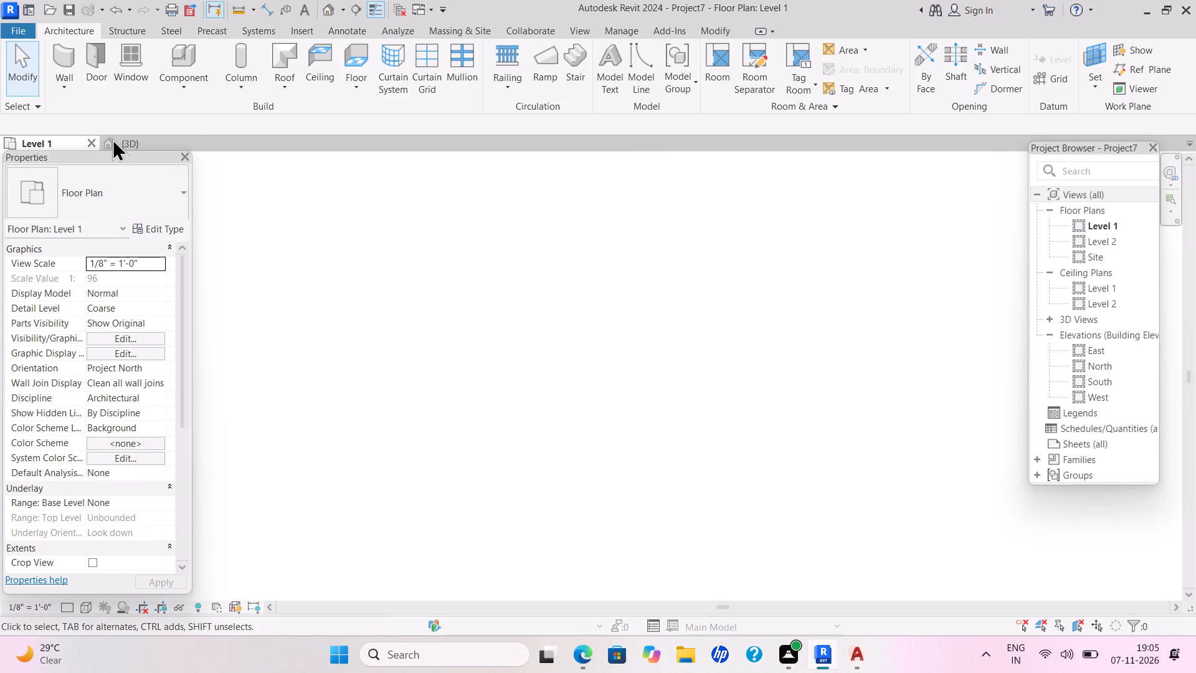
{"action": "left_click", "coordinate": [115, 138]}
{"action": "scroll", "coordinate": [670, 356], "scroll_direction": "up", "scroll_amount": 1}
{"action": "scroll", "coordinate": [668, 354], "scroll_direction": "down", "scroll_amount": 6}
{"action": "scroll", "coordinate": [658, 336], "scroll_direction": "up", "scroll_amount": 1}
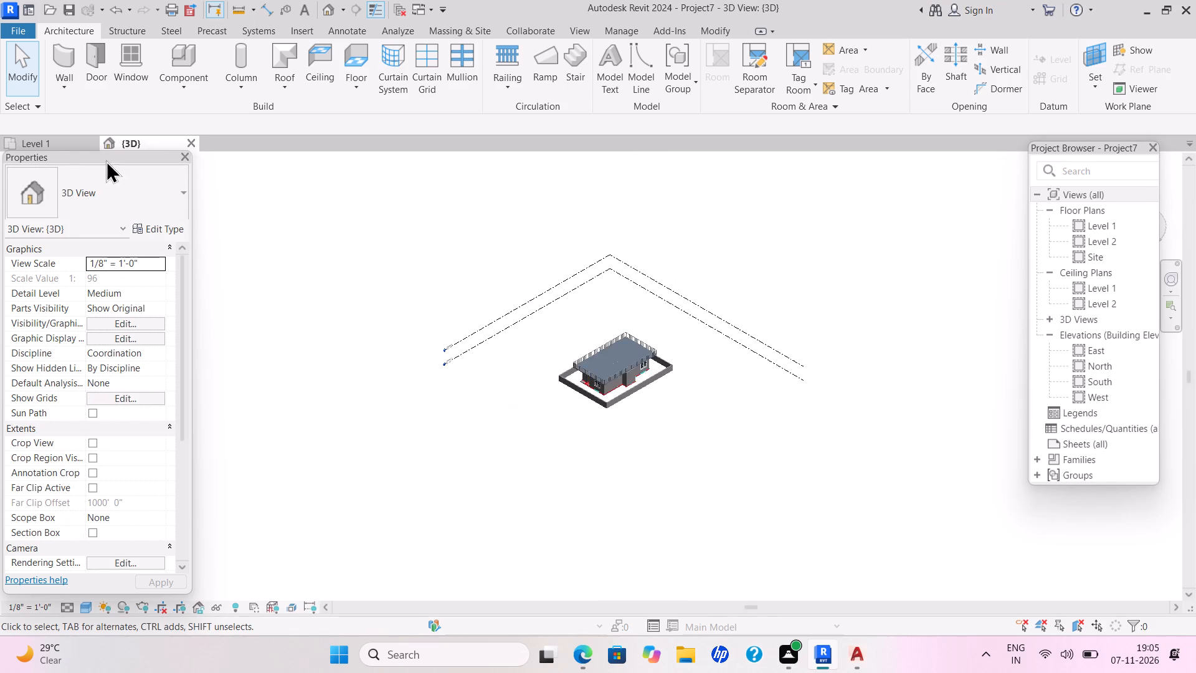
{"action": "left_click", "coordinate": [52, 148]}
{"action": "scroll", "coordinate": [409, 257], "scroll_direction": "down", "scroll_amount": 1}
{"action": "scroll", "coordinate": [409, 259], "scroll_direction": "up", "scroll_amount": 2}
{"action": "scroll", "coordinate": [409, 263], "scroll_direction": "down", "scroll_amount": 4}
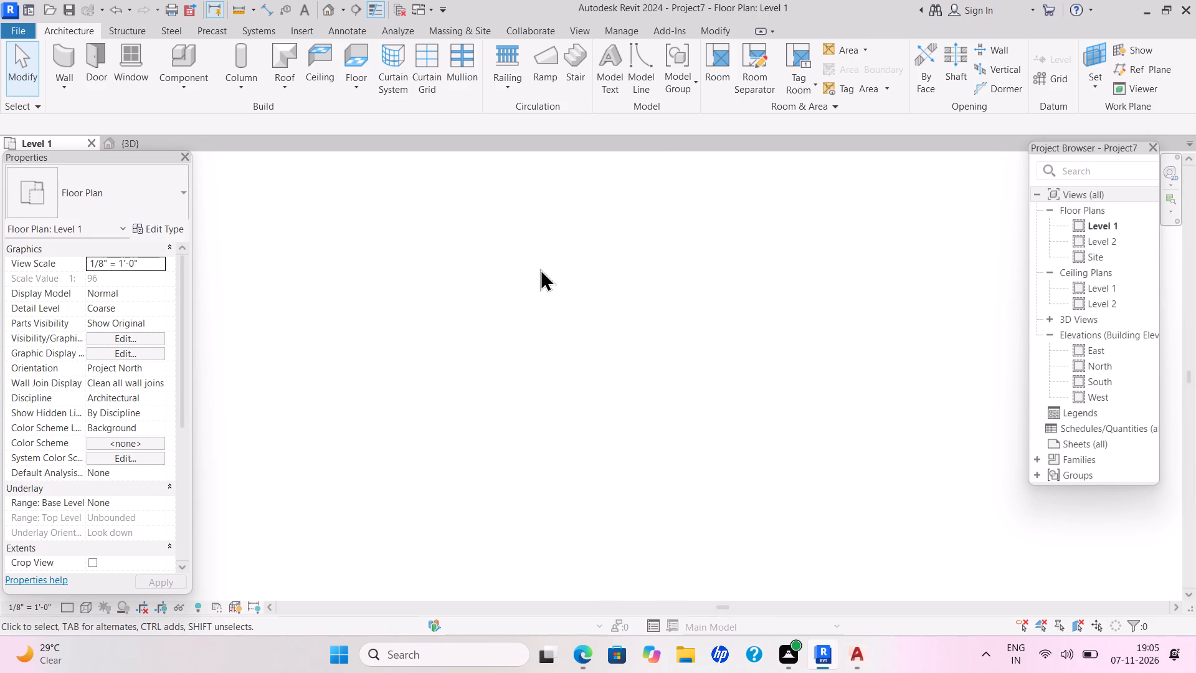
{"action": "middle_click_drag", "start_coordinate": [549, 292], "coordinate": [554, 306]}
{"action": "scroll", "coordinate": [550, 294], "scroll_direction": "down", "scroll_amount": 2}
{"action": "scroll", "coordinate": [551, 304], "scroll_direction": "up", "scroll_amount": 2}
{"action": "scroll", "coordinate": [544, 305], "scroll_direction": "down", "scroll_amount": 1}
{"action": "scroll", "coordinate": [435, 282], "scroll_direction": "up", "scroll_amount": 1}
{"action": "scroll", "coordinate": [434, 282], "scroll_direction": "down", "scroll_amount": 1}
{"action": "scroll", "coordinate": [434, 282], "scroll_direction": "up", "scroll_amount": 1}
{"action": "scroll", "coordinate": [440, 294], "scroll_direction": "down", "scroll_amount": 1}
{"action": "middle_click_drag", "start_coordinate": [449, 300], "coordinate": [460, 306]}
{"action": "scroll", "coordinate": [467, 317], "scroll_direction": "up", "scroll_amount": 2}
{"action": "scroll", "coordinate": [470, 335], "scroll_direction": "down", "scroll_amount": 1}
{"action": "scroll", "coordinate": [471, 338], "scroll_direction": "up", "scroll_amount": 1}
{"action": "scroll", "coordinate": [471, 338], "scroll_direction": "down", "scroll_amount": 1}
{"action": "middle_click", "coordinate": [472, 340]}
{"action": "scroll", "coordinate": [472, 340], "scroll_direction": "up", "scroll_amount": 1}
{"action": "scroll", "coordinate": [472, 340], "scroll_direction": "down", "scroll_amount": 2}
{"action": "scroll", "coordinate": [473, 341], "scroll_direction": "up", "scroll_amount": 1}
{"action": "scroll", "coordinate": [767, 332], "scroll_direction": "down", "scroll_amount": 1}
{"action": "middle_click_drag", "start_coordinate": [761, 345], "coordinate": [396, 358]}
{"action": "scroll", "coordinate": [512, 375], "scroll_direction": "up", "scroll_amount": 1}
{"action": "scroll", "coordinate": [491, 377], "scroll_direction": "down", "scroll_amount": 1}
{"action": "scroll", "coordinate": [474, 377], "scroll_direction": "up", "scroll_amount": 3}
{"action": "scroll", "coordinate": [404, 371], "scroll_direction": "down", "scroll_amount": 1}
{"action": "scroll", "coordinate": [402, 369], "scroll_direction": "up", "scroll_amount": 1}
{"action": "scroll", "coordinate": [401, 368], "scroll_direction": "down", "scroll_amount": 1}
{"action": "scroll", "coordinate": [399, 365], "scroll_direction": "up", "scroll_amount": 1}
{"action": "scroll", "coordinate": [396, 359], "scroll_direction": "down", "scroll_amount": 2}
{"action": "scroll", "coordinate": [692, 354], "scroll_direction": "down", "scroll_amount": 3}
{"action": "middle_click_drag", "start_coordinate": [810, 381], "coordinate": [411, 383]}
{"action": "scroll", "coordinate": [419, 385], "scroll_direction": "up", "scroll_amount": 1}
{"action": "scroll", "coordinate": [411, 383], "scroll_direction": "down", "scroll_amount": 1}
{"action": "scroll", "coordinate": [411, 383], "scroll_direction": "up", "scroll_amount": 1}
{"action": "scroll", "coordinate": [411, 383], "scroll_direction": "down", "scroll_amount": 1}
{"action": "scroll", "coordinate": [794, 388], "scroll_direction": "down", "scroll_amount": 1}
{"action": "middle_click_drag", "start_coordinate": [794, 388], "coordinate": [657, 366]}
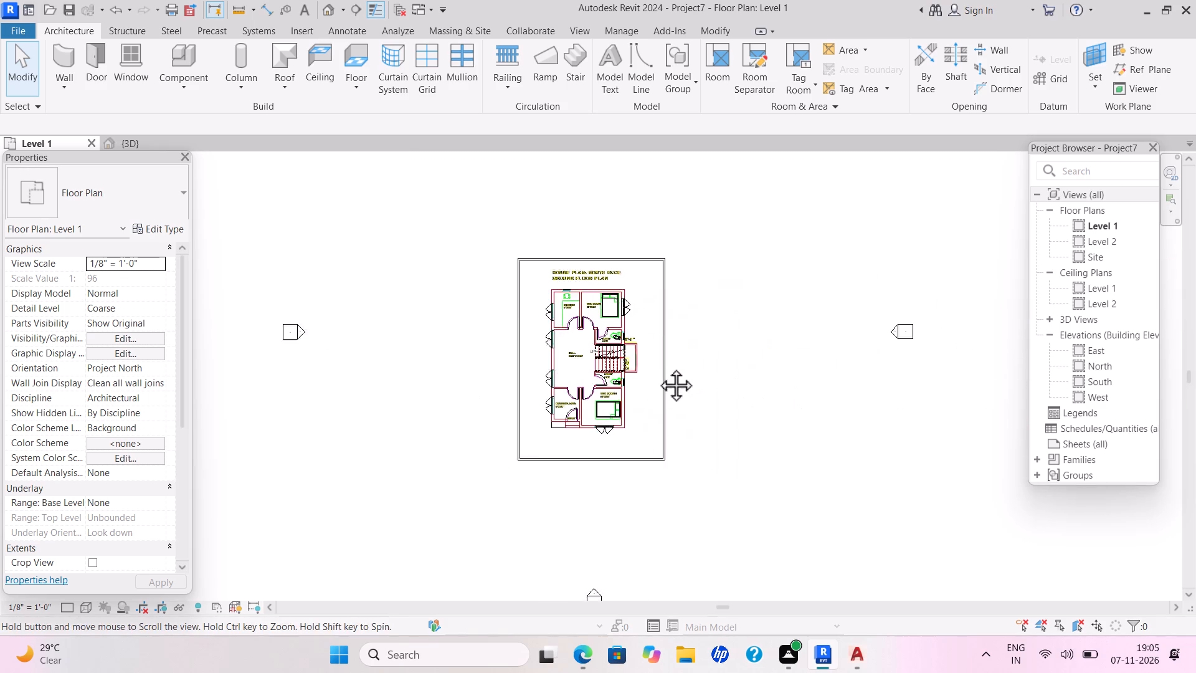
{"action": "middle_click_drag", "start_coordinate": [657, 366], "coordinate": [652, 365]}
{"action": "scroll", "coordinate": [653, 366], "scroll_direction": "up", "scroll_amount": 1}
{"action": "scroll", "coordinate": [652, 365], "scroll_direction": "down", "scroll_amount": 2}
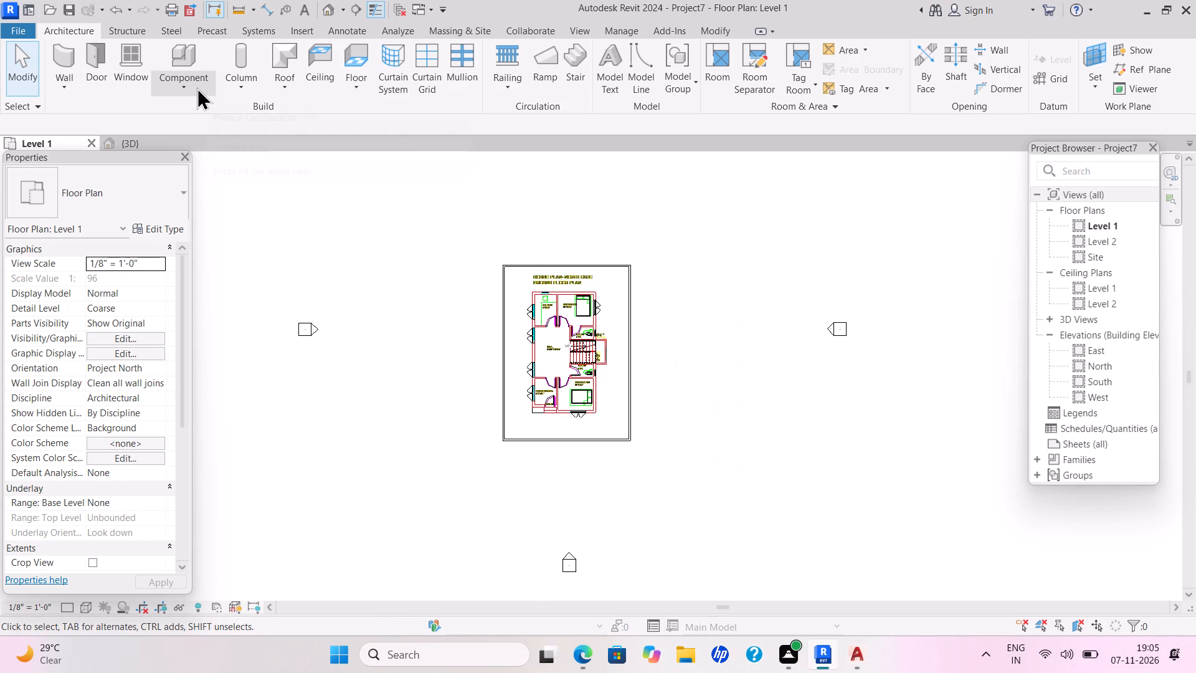
Place the Gate_davinder_11707.0001 component on the south compound wall on Level 1, in front of the house entrance.
{"action": "left_click", "coordinate": [197, 87]}
{"action": "left_click", "coordinate": [199, 110]}
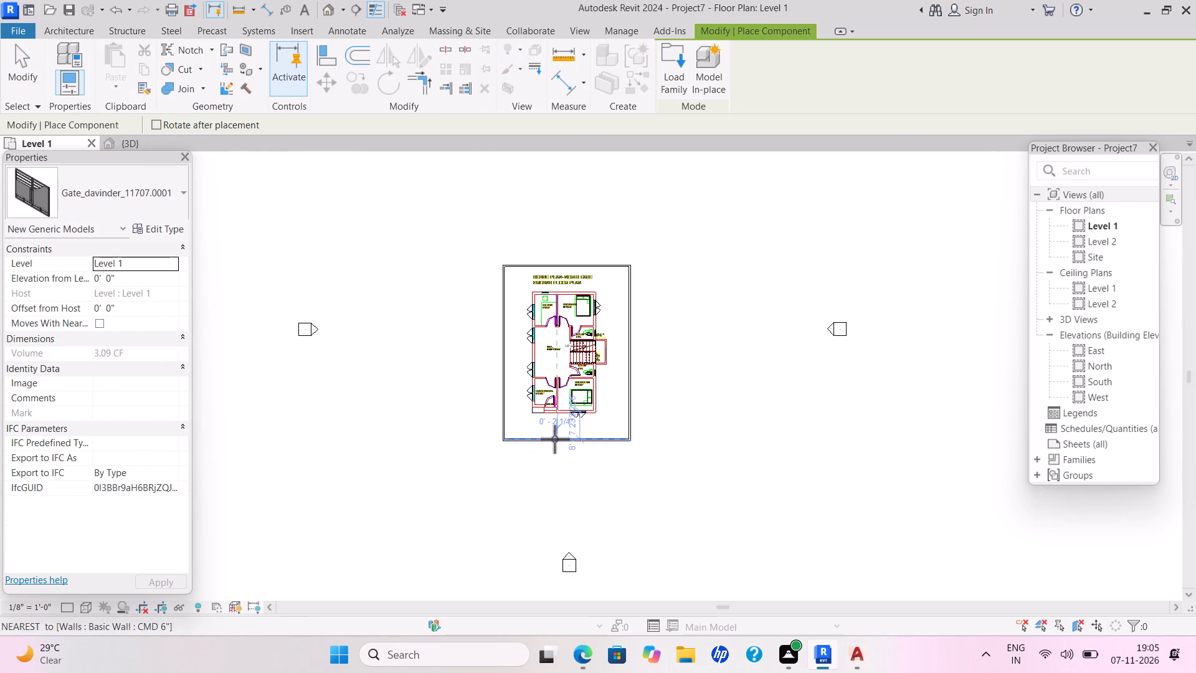
{"action": "left_click", "coordinate": [549, 439]}
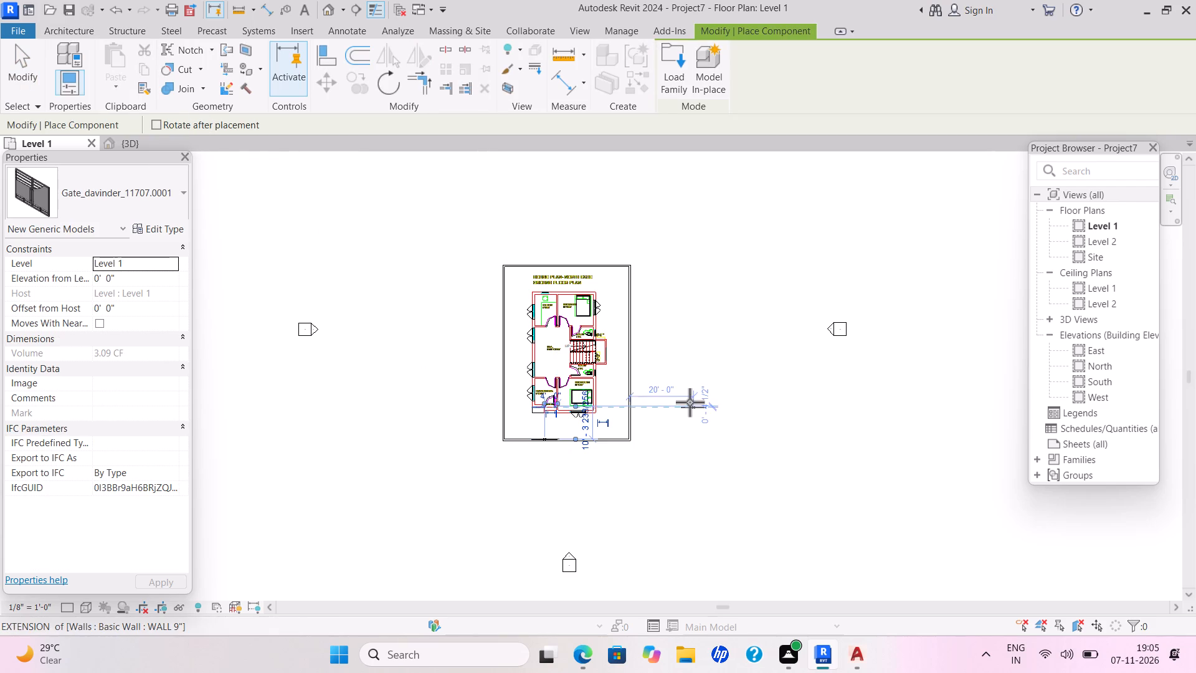
{"action": "key", "text": "Escape"}
{"action": "key", "text": "Escape"}
Split the south CMD 6" compound wall at the middle of the gate, 12' from the wall's west corner.
{"action": "left_click", "coordinate": [721, 28]}
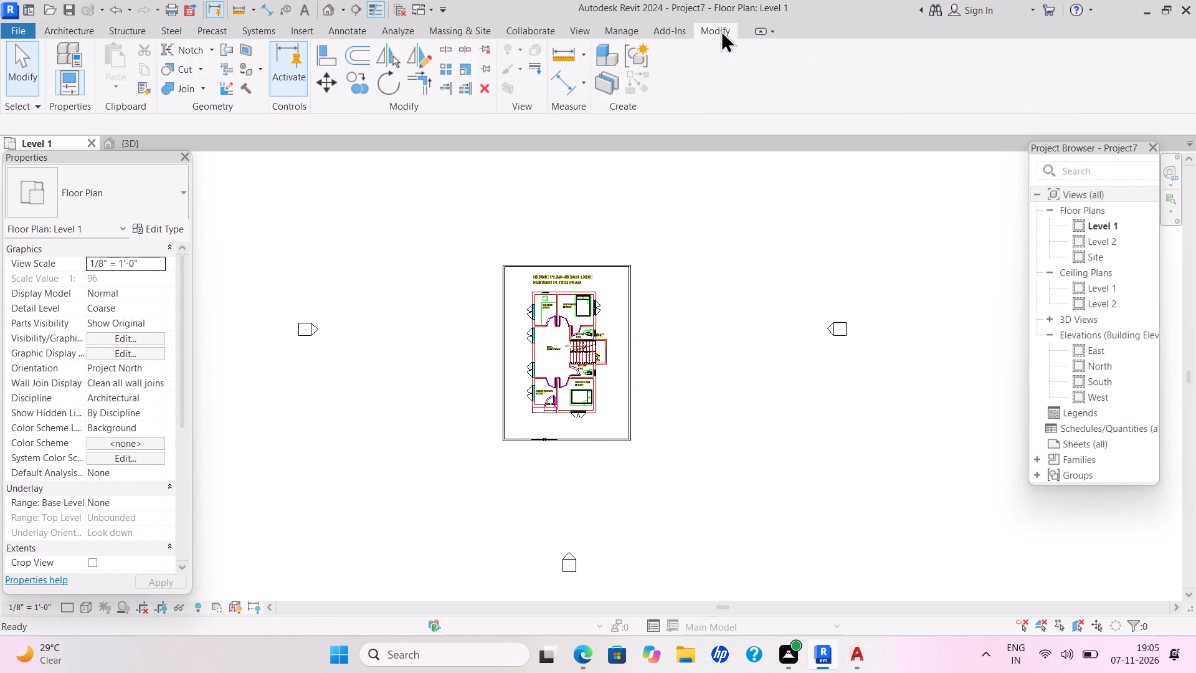
{"action": "left_click", "coordinate": [445, 49]}
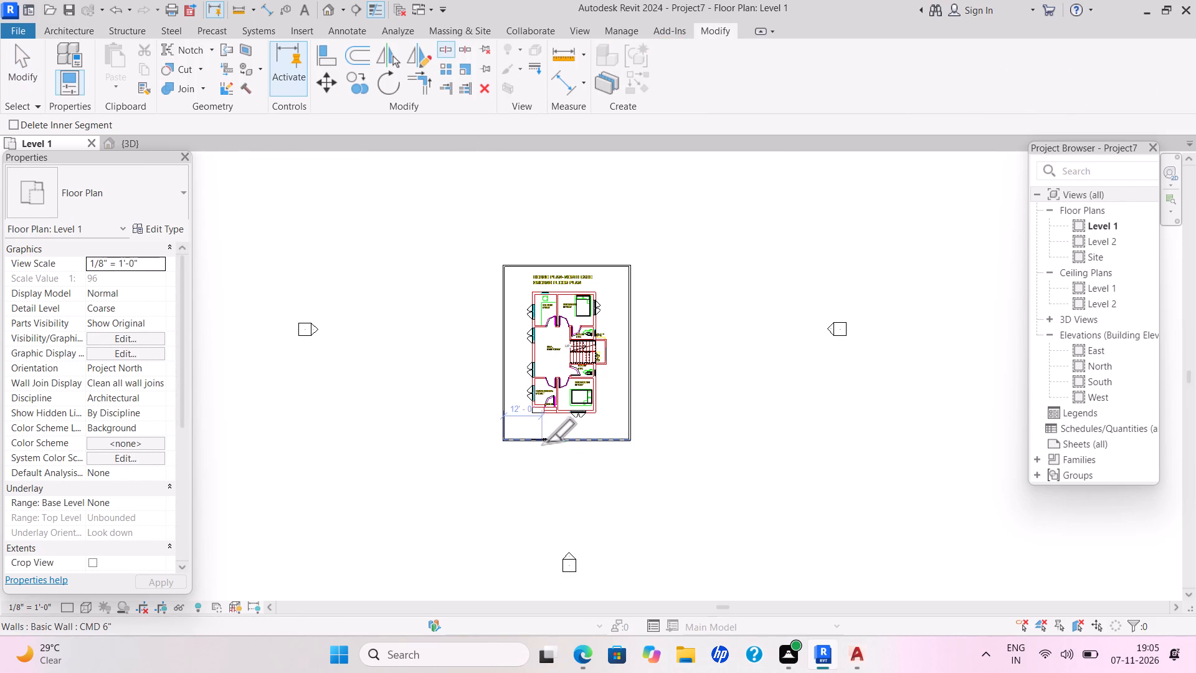
{"action": "left_click", "coordinate": [544, 441]}
{"action": "key", "text": "Escape"}
{"action": "key", "text": "Escape"}
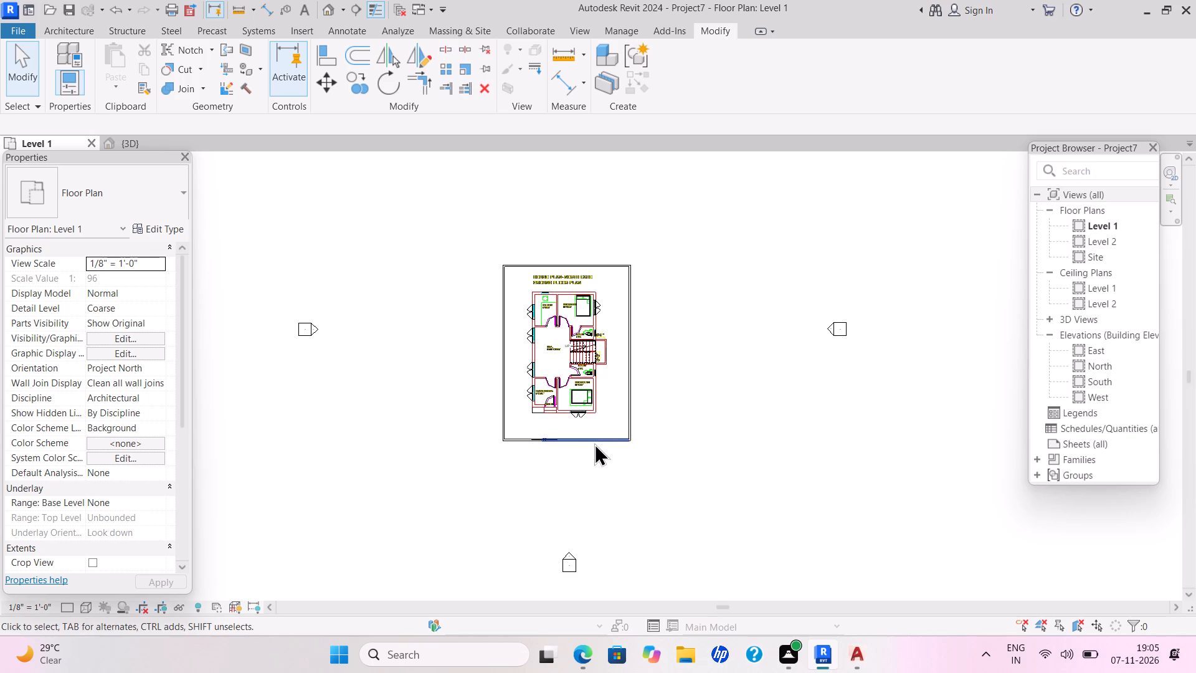
Pull the split ends of both south compound wall segments back to the gate's two ends, leaving an opening for it.
{"action": "key", "text": "Escape"}
{"action": "left_click", "coordinate": [596, 438]}
{"action": "left_click_drag", "start_coordinate": [545, 439], "coordinate": [560, 439]}
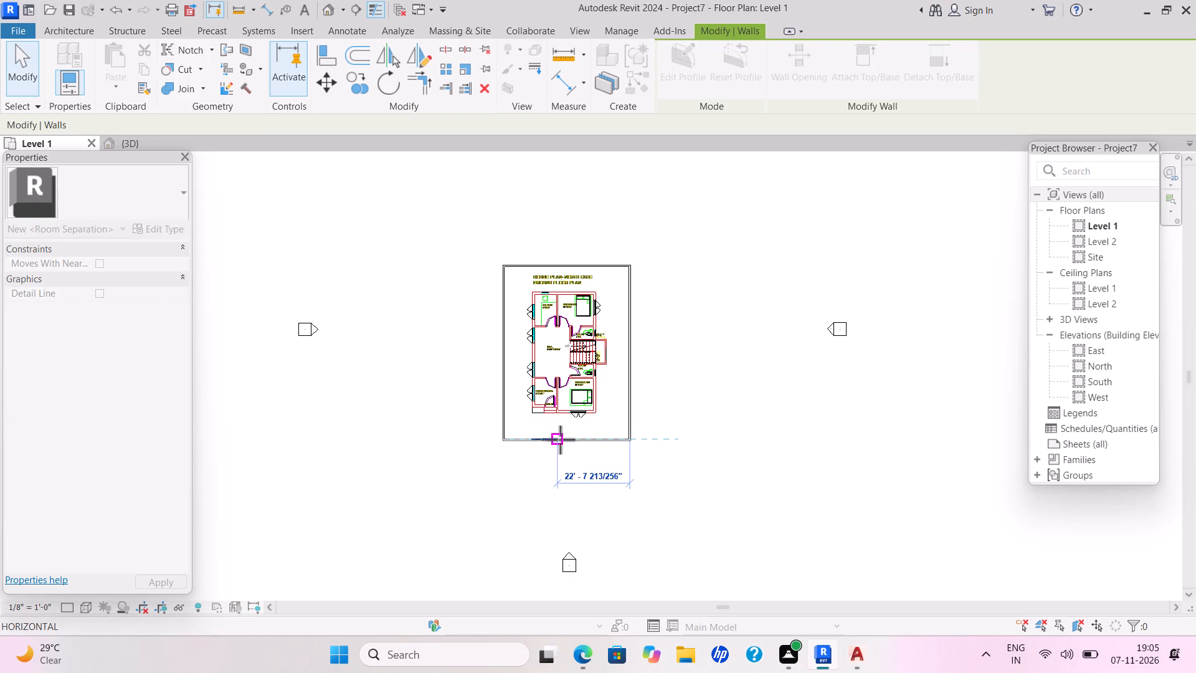
{"action": "left_click_drag", "start_coordinate": [560, 439], "coordinate": [564, 439]}
{"action": "key", "text": "Escape"}
{"action": "left_click", "coordinate": [509, 439]}
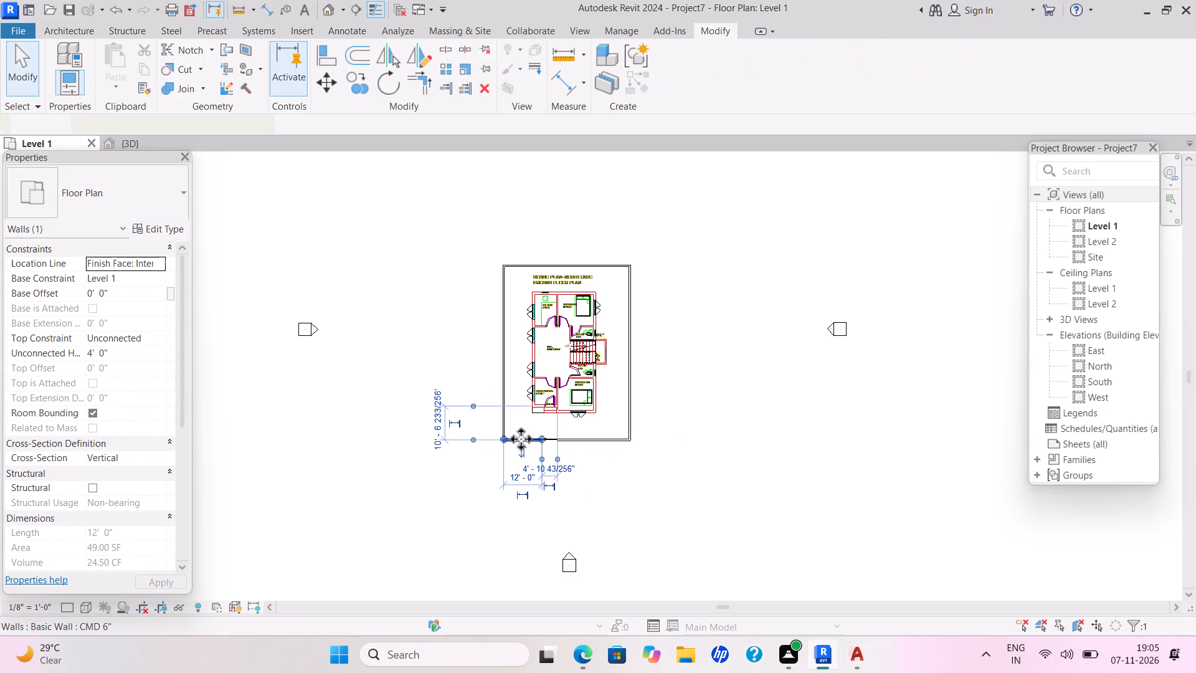
{"action": "left_click_drag", "start_coordinate": [541, 437], "coordinate": [533, 437]}
{"action": "key", "text": "Escape"}
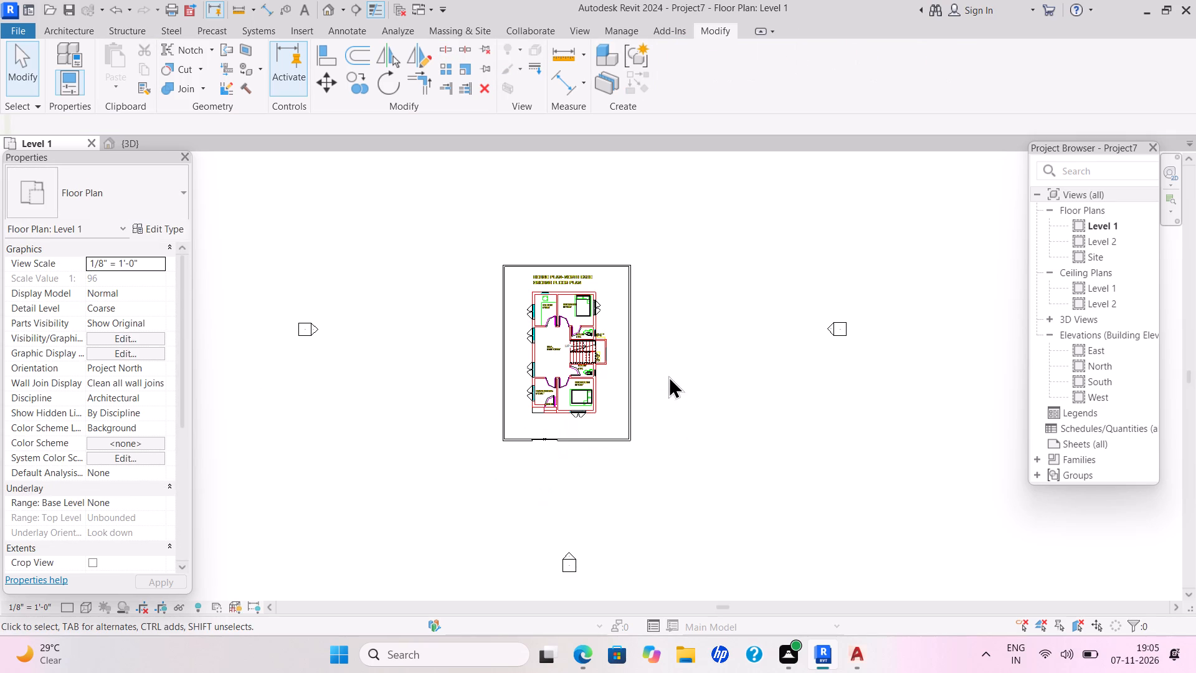
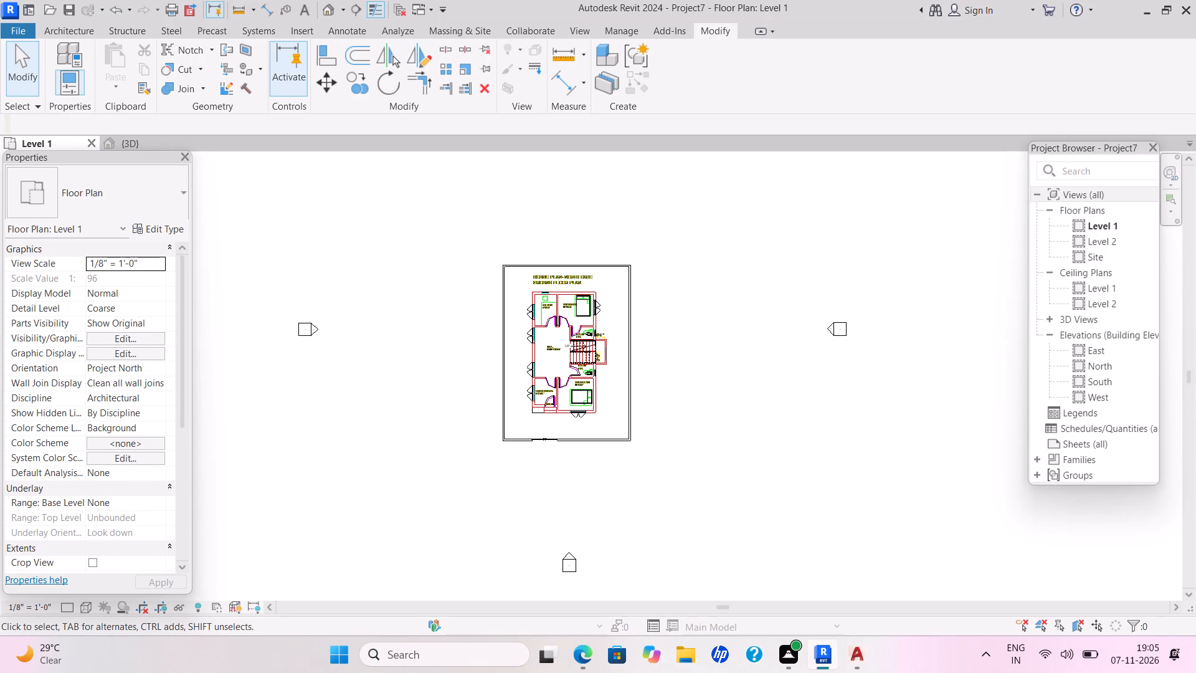
Switch to the {3D} view to examine the house with its compound wall and gate.
{"action": "left_click", "coordinate": [140, 143]}
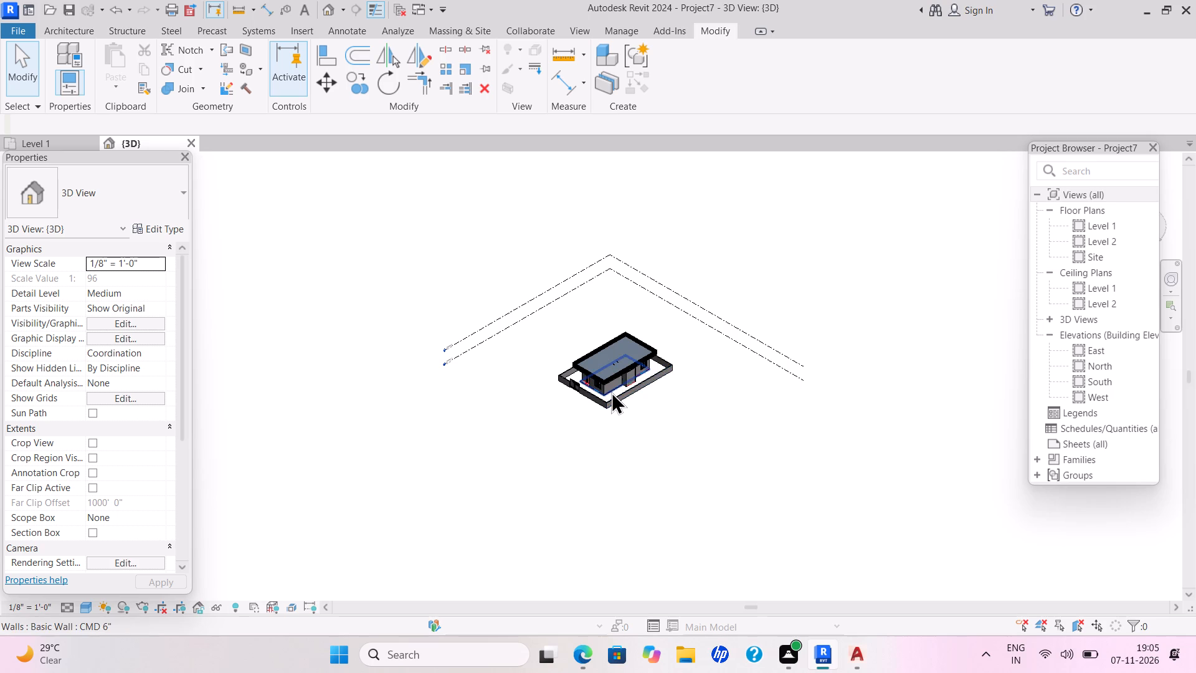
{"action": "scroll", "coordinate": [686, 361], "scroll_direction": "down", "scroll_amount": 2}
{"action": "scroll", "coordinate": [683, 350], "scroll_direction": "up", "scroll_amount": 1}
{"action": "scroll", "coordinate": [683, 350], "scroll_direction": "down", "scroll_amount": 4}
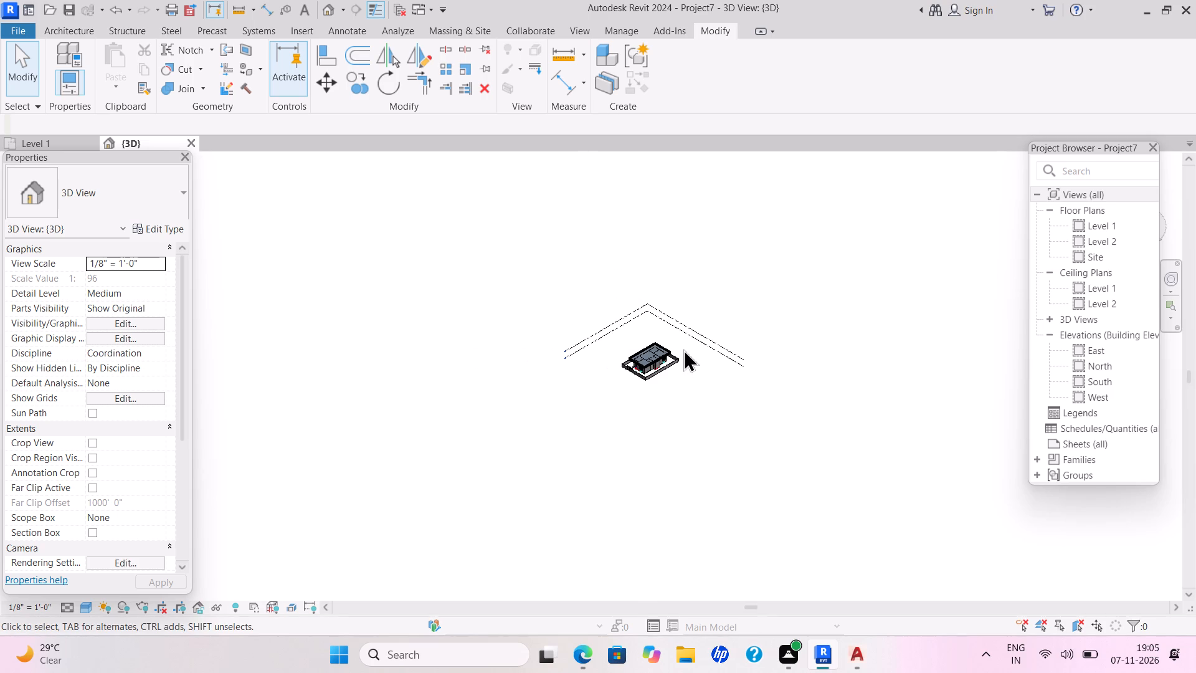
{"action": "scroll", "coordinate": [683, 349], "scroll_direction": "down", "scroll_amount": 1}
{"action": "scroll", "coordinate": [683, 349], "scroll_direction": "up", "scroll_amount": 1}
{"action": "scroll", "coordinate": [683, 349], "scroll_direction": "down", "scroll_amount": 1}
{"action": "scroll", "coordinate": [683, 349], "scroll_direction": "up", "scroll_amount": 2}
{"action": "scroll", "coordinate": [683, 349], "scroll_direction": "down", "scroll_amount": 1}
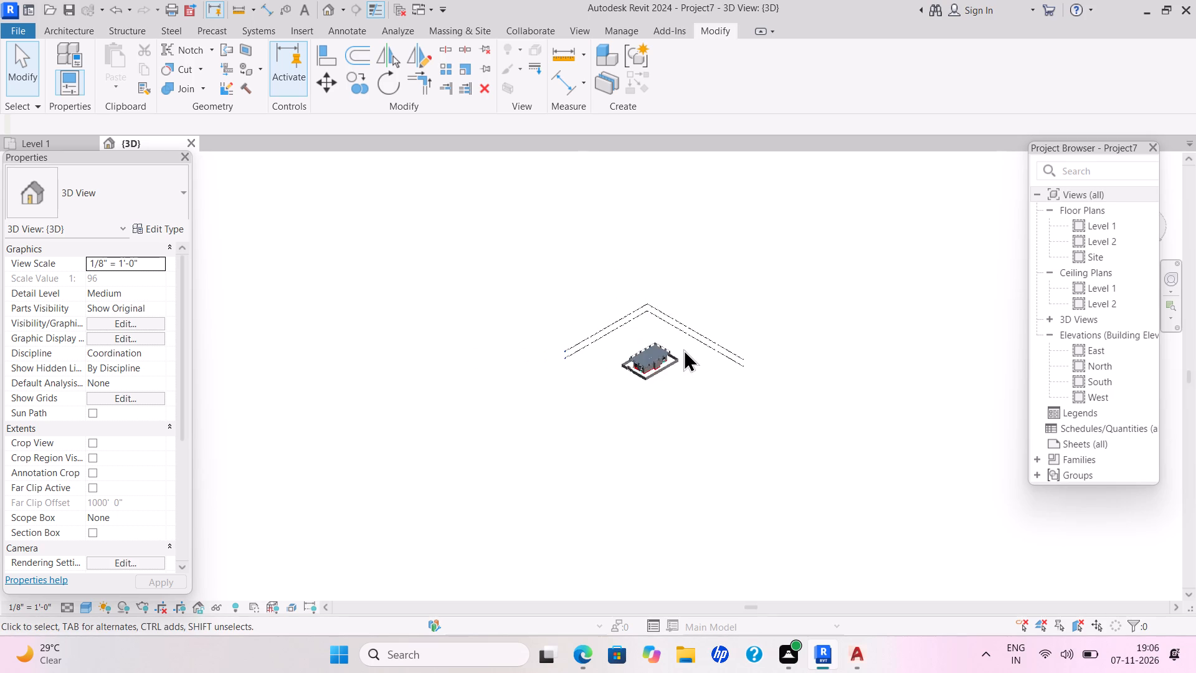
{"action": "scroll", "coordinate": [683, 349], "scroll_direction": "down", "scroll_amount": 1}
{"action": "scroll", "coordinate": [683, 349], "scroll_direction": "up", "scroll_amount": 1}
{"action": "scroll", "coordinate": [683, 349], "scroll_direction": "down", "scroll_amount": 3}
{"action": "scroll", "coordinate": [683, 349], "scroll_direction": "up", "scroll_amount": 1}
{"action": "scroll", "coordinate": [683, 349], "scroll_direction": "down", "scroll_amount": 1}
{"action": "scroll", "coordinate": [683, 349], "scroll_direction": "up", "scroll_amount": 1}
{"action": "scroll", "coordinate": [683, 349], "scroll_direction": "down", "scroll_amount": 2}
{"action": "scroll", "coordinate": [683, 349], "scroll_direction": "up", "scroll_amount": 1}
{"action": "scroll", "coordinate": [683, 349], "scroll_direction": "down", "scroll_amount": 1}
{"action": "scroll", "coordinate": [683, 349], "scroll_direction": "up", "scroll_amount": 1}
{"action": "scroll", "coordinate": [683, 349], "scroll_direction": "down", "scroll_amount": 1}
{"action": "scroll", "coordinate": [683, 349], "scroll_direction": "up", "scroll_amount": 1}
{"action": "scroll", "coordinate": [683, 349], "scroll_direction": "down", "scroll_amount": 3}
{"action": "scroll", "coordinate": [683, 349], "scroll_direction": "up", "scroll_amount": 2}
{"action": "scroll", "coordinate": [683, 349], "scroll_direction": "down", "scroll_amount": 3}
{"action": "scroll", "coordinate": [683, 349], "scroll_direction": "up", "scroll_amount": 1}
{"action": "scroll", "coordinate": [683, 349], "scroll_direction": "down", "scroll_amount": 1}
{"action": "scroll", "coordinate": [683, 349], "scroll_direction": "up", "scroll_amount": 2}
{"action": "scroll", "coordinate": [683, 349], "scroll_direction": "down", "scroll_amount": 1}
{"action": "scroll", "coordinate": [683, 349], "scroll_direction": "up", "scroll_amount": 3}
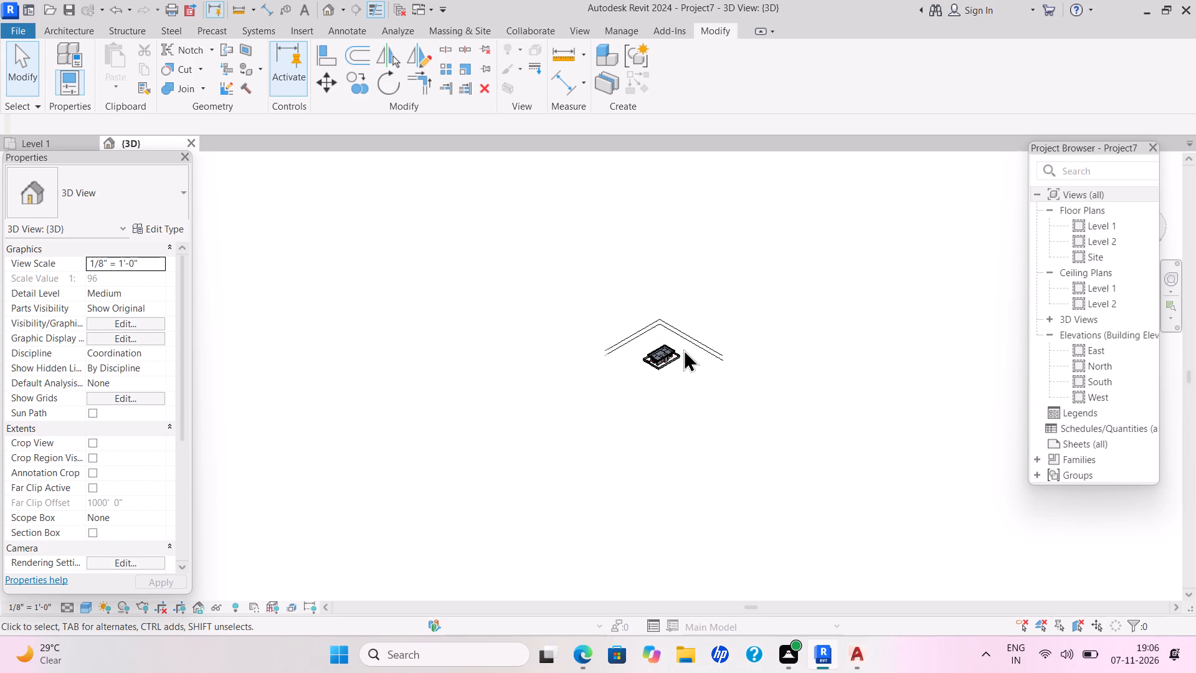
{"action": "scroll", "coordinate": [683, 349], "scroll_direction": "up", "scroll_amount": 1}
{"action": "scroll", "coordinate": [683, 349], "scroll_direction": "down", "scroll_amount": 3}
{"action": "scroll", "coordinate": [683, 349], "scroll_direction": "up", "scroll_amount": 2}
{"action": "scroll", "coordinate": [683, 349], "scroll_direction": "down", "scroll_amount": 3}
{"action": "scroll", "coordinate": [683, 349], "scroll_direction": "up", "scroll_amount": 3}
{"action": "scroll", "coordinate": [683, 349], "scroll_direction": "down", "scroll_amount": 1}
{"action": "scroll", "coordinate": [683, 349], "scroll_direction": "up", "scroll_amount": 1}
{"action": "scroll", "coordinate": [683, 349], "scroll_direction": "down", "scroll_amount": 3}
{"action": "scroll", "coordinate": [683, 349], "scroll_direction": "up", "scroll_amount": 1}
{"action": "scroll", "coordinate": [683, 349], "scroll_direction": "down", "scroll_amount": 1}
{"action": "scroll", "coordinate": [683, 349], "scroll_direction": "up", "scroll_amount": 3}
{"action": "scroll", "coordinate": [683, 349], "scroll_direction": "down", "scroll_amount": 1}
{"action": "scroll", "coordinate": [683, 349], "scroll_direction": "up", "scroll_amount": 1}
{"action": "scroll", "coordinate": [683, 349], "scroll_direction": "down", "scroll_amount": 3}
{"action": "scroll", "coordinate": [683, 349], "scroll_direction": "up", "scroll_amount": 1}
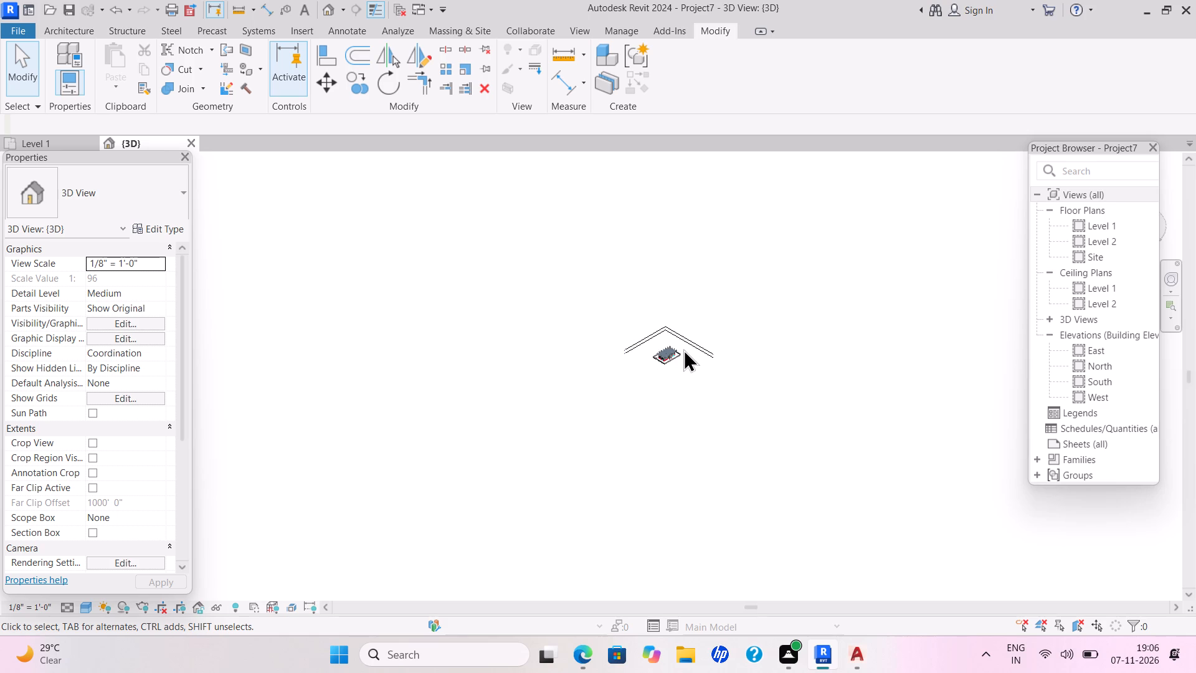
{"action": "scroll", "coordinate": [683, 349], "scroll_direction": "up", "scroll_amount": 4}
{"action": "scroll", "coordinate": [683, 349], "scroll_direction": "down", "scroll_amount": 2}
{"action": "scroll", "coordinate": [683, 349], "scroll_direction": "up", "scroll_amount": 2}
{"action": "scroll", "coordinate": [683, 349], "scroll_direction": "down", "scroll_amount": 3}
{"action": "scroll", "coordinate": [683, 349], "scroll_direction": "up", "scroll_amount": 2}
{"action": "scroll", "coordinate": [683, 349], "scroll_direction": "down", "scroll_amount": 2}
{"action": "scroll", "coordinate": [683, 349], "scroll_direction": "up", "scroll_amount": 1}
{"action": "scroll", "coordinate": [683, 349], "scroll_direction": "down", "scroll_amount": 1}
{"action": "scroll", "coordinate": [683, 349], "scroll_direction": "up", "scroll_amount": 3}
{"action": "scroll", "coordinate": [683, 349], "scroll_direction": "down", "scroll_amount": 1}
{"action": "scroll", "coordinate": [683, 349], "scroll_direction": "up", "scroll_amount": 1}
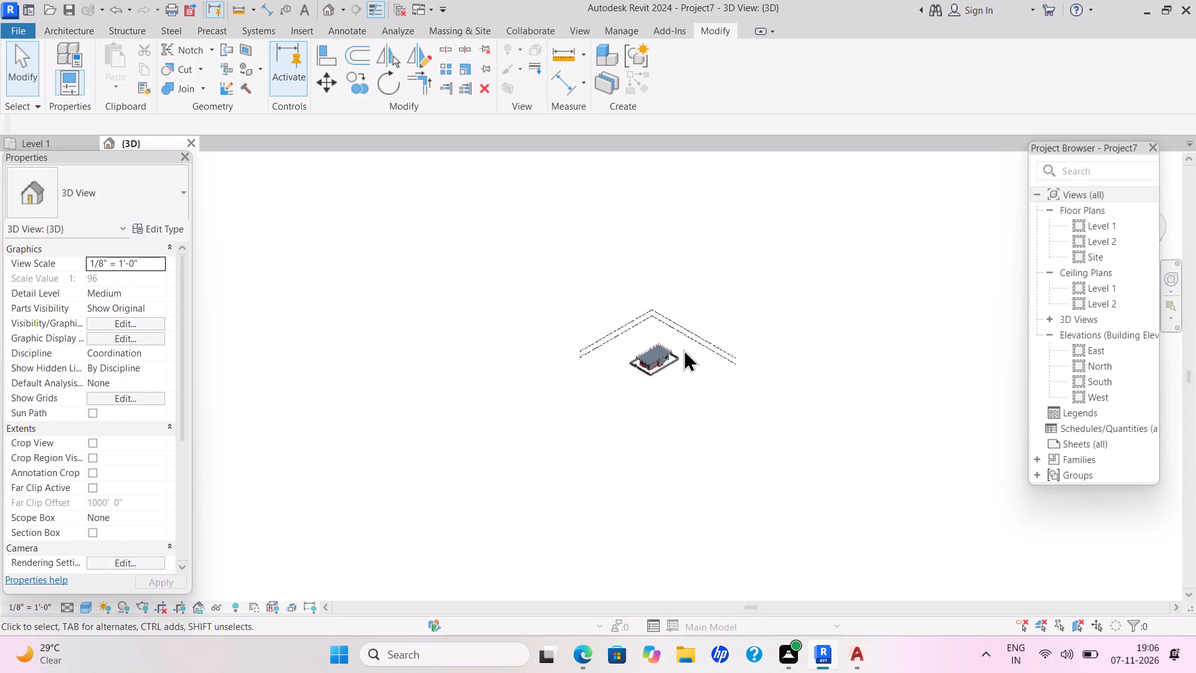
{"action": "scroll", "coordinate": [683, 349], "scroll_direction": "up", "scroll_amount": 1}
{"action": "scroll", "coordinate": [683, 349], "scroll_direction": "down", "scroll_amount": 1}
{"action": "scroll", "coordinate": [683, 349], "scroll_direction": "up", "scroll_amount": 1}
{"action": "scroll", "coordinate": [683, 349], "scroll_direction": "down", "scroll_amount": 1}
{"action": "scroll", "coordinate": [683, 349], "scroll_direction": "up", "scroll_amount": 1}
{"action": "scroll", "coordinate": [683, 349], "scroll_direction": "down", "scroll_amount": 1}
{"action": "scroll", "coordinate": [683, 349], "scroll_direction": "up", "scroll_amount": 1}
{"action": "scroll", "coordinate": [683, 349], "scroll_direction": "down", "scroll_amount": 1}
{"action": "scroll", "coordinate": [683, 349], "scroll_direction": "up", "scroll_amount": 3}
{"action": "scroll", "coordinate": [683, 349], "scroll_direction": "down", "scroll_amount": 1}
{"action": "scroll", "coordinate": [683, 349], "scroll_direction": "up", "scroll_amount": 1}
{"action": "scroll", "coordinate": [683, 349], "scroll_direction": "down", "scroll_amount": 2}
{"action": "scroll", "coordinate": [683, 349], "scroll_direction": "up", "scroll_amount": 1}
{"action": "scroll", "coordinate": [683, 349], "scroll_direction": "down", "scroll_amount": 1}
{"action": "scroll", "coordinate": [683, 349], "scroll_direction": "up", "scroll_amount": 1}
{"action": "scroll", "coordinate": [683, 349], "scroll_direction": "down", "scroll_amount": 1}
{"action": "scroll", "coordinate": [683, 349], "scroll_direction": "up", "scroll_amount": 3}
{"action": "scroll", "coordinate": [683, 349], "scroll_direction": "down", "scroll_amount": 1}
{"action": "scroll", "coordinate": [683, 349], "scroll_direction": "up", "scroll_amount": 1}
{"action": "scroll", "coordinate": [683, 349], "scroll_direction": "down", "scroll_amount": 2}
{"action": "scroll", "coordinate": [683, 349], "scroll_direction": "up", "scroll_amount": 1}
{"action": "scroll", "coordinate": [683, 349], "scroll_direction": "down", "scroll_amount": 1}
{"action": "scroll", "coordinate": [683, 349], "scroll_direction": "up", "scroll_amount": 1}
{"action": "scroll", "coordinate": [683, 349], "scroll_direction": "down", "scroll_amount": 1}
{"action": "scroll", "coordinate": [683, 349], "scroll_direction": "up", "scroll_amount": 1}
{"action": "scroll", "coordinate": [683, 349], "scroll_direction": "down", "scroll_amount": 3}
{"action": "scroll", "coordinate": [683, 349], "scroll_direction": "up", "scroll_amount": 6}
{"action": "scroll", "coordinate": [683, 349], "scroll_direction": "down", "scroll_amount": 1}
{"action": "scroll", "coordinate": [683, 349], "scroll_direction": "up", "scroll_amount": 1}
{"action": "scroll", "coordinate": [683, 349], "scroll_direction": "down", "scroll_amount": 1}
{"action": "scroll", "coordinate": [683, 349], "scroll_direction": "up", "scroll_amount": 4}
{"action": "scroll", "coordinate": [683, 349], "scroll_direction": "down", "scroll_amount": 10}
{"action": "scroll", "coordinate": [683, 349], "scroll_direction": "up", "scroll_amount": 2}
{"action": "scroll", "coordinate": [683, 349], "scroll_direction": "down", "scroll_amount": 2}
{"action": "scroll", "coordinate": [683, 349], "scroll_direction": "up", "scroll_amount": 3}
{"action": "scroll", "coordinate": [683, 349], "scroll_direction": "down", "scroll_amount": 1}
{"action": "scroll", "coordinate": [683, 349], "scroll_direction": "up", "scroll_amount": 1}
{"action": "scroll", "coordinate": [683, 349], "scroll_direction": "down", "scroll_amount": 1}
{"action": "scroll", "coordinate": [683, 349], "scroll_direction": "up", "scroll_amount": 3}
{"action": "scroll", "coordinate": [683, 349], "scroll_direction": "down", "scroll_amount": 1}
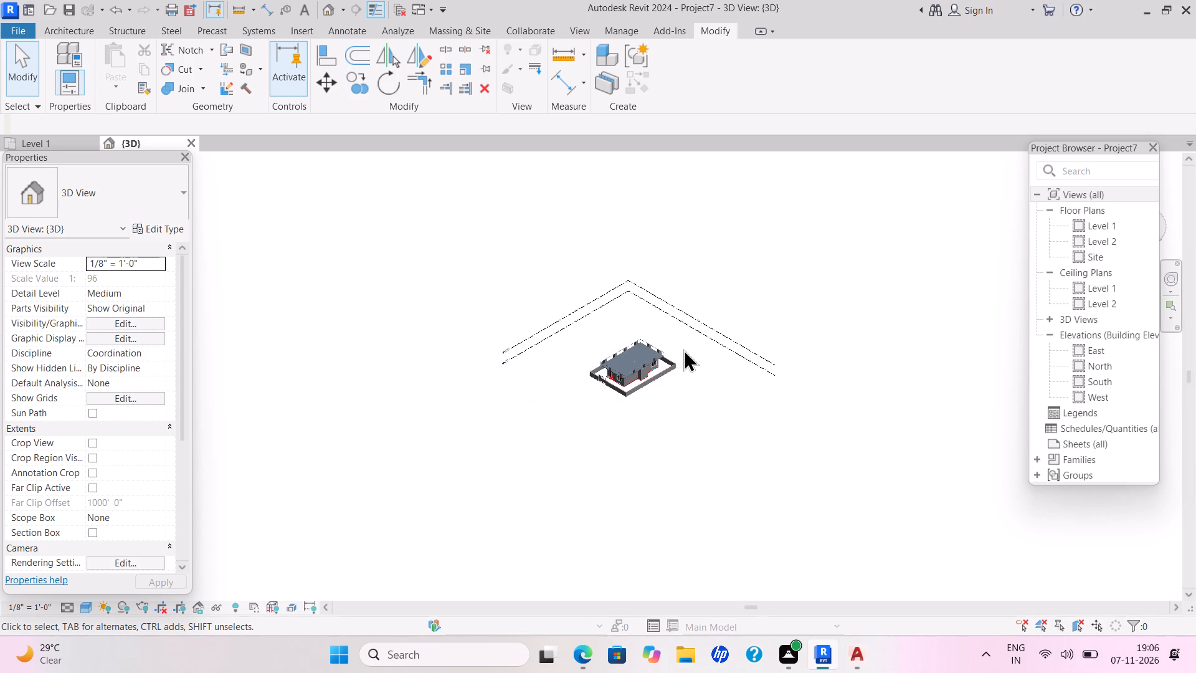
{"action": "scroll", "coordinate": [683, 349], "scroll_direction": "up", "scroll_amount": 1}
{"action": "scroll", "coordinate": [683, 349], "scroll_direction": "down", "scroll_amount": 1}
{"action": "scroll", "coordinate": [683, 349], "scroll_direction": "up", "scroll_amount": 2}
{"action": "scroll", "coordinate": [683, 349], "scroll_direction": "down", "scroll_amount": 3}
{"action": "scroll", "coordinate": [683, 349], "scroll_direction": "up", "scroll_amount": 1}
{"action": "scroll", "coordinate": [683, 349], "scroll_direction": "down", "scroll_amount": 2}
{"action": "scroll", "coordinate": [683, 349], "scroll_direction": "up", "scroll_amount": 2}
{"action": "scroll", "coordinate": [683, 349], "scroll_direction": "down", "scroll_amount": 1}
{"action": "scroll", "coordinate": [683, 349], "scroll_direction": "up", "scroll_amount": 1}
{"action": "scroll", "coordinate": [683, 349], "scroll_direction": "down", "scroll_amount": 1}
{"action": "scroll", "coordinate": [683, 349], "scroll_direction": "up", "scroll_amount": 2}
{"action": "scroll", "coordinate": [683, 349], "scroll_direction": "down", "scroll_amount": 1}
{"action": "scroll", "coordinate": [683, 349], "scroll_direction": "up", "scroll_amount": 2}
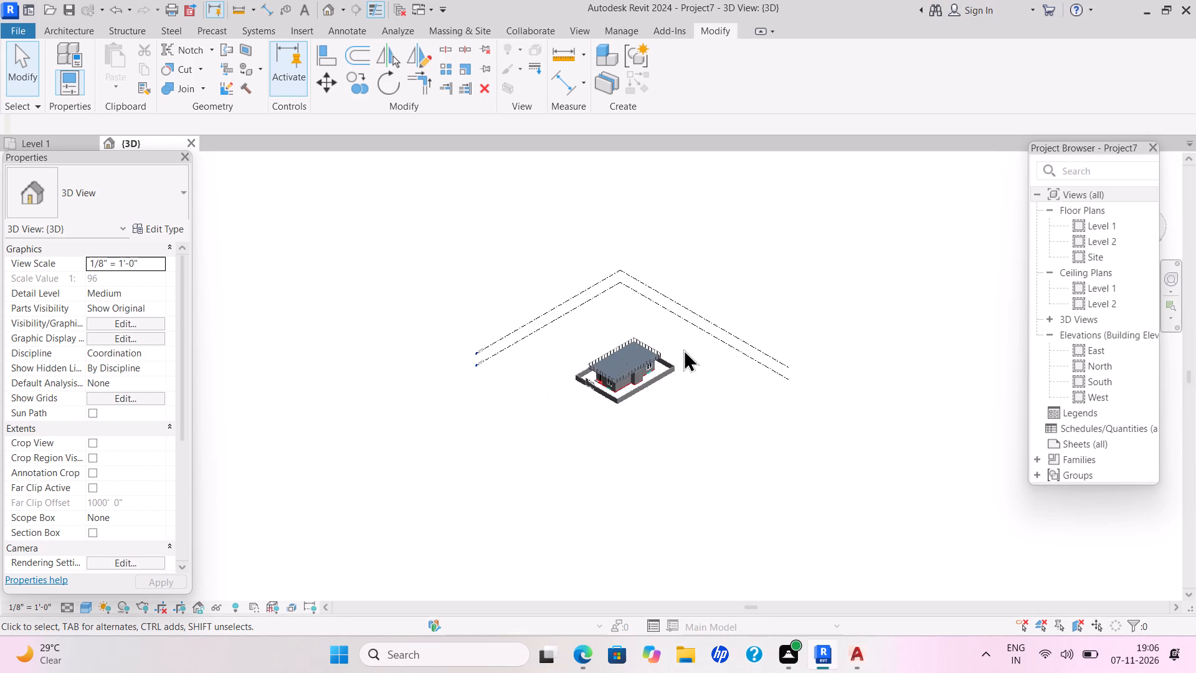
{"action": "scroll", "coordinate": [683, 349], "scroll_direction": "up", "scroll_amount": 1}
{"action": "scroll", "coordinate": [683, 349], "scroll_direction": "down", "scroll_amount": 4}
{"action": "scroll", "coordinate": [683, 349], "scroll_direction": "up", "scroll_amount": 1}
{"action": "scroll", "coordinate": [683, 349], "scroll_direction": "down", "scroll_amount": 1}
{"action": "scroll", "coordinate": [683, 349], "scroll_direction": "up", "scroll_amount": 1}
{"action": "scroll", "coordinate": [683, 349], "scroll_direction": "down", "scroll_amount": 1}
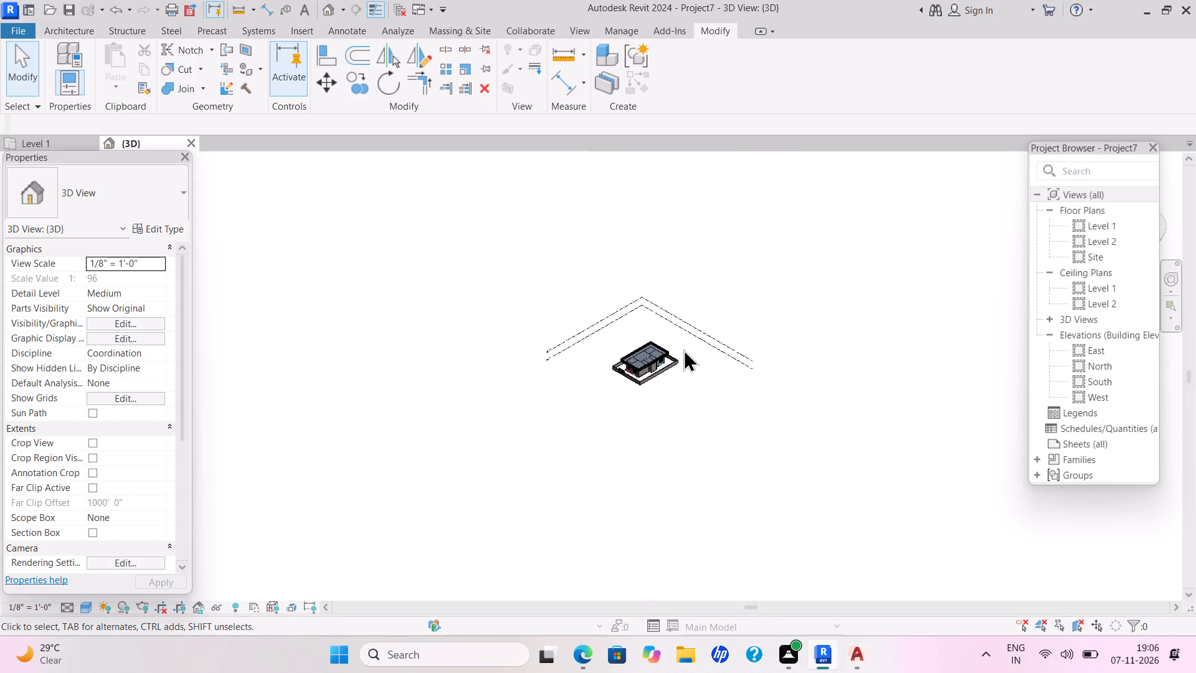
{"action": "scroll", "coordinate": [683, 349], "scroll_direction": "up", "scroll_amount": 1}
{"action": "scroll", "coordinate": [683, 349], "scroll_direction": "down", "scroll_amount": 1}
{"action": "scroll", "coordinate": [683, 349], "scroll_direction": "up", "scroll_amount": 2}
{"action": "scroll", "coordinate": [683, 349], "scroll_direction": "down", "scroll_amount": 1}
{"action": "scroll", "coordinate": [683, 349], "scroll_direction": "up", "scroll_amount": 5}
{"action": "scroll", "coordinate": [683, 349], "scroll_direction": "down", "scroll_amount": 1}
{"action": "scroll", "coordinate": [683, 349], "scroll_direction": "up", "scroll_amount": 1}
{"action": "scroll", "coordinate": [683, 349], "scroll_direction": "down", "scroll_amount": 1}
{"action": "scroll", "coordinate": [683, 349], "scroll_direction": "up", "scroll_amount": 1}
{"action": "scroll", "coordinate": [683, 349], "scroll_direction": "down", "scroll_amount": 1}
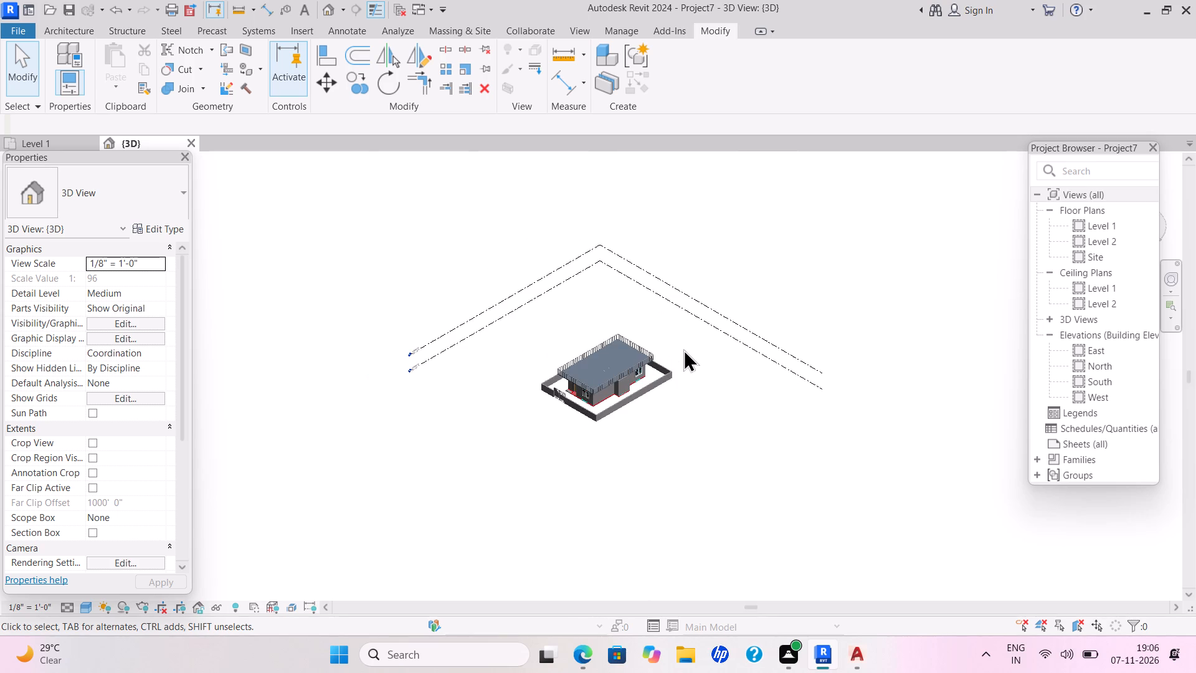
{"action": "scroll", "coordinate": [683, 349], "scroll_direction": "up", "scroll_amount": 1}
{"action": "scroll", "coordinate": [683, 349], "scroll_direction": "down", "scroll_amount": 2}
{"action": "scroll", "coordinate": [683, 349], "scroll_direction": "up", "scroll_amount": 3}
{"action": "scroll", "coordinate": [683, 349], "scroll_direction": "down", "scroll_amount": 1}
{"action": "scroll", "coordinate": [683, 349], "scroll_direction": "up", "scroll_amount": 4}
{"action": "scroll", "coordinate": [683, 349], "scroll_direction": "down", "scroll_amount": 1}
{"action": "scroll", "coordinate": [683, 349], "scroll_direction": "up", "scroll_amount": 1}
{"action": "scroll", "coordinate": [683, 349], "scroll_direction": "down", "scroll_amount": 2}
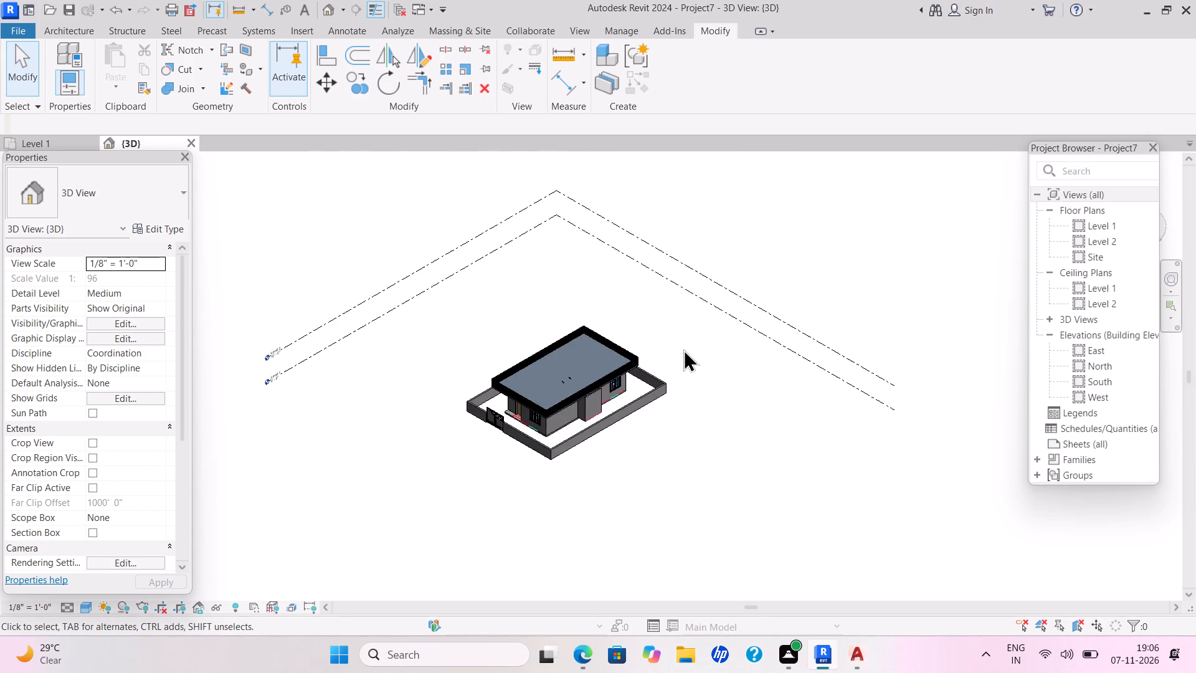
Edit the boundary of the Level 1 FLOOR 6" floor in plan, extending its south and east edges out to the compound wall.
{"action": "scroll", "coordinate": [683, 349], "scroll_direction": "down", "scroll_amount": 1}
{"action": "scroll", "coordinate": [683, 349], "scroll_direction": "up", "scroll_amount": 5}
{"action": "scroll", "coordinate": [683, 349], "scroll_direction": "down", "scroll_amount": 1}
{"action": "scroll", "coordinate": [683, 349], "scroll_direction": "up", "scroll_amount": 2}
{"action": "scroll", "coordinate": [683, 349], "scroll_direction": "down", "scroll_amount": 1}
{"action": "scroll", "coordinate": [683, 349], "scroll_direction": "up", "scroll_amount": 1}
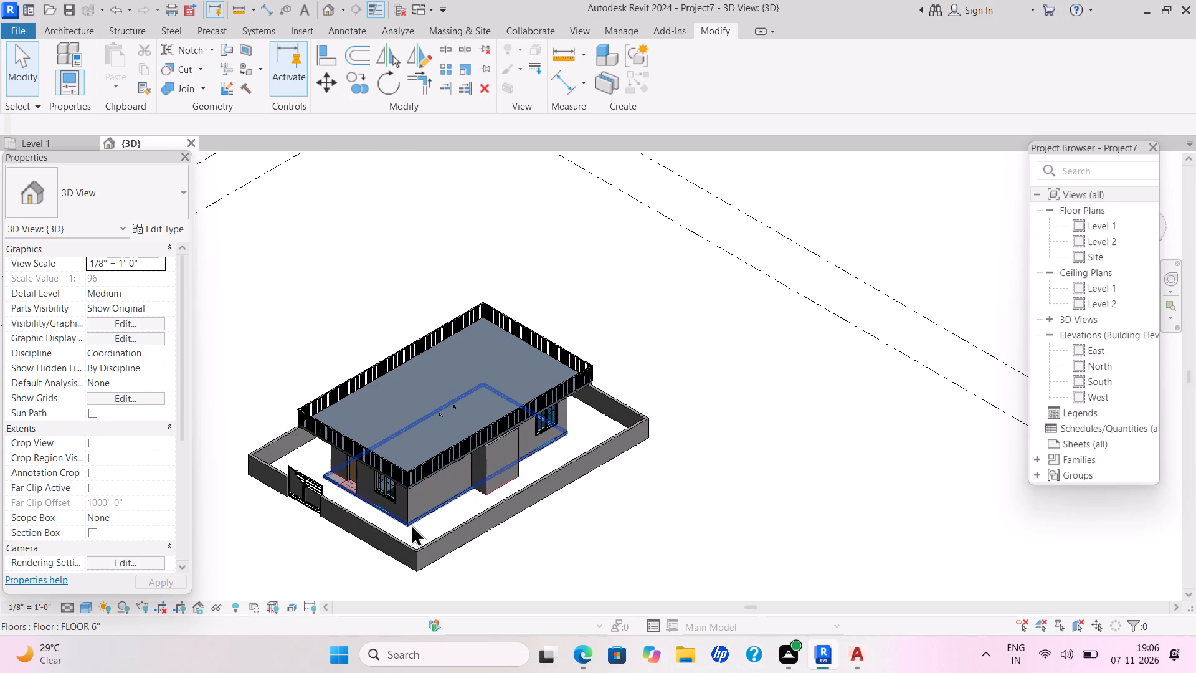
{"action": "left_click", "coordinate": [411, 523]}
{"action": "left_click", "coordinate": [675, 65]}
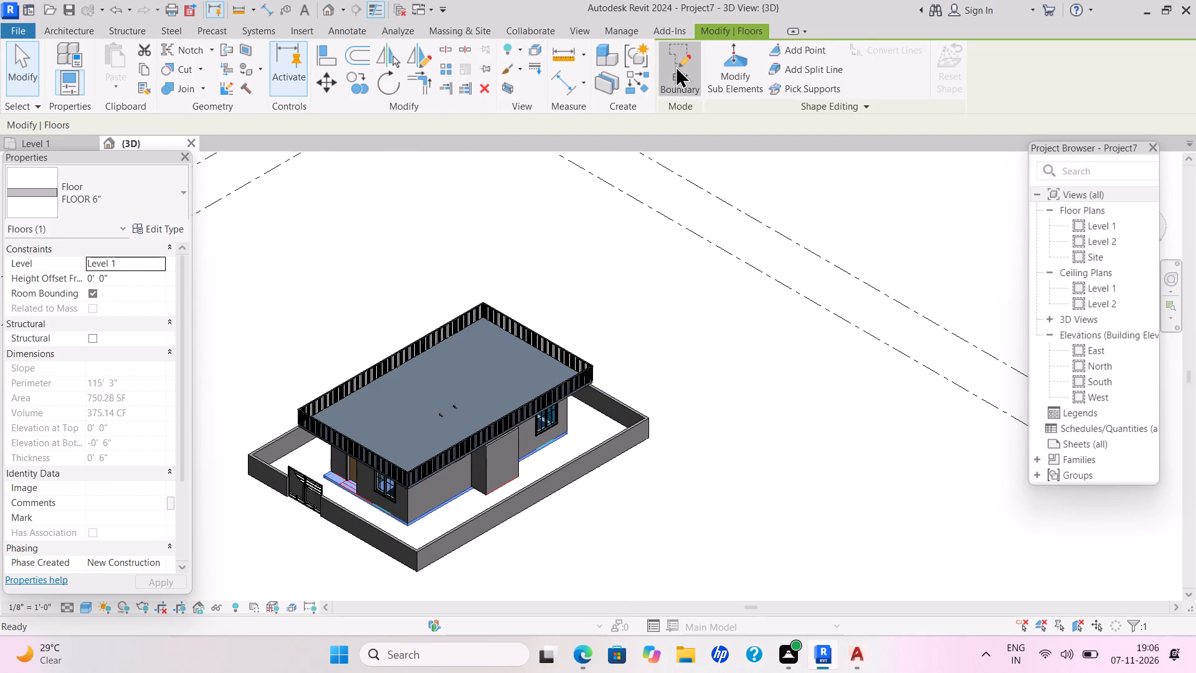
{"action": "left_click", "coordinate": [68, 144]}
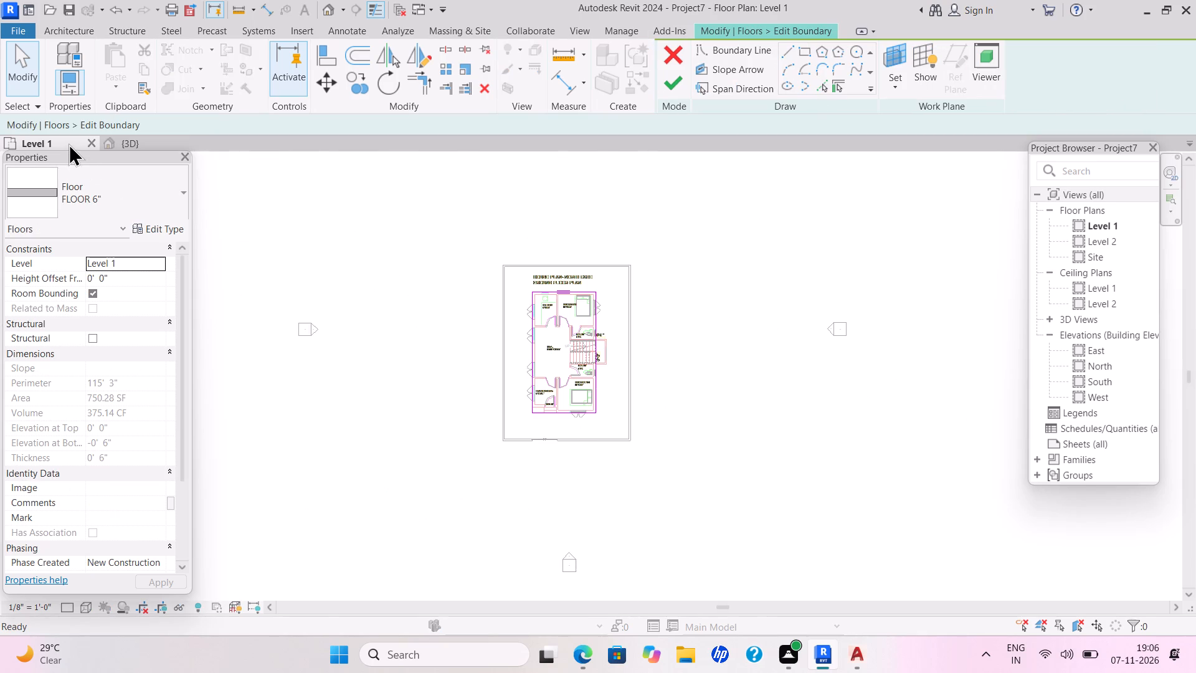
{"action": "left_click_drag", "start_coordinate": [574, 413], "coordinate": [582, 453]}
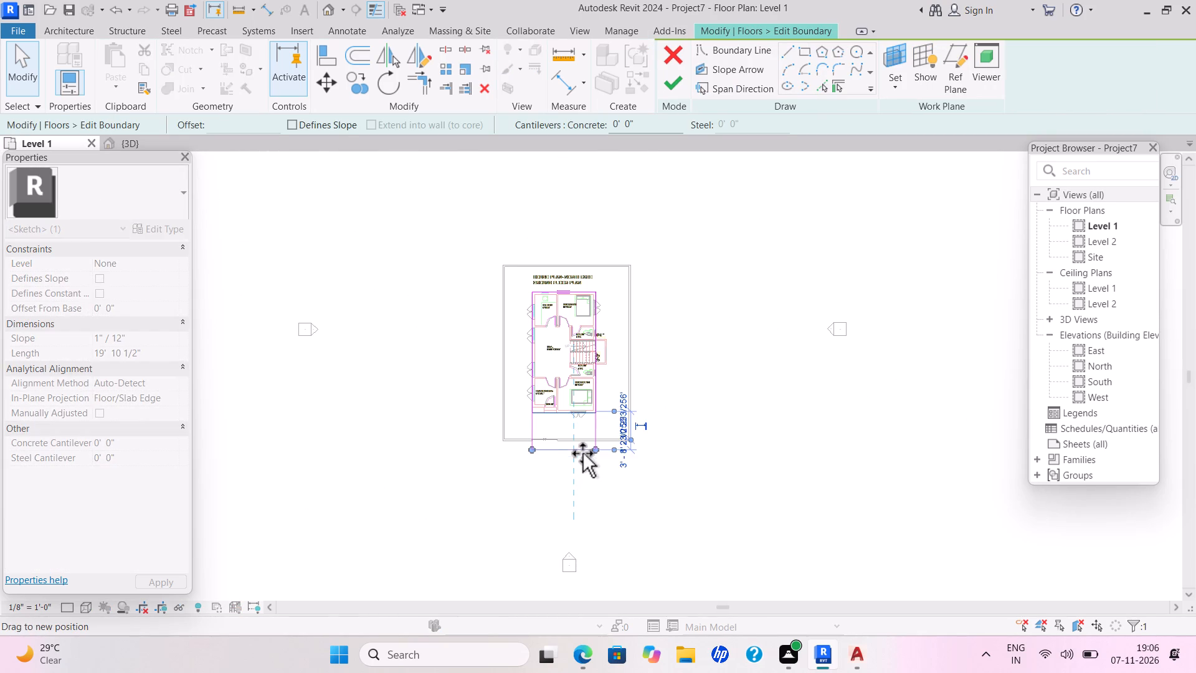
{"action": "left_click_drag", "start_coordinate": [582, 453], "coordinate": [588, 447]}
{"action": "left_click_drag", "start_coordinate": [599, 407], "coordinate": [635, 409]}
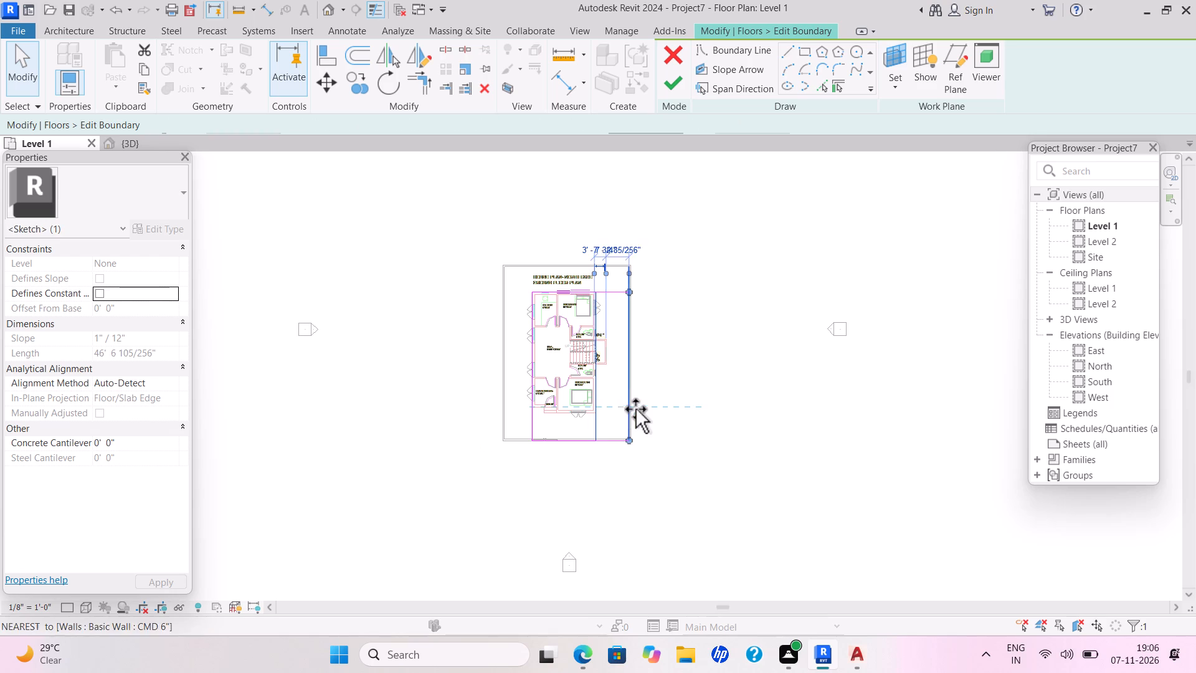
{"action": "left_click_drag", "start_coordinate": [635, 409], "coordinate": [640, 409]}
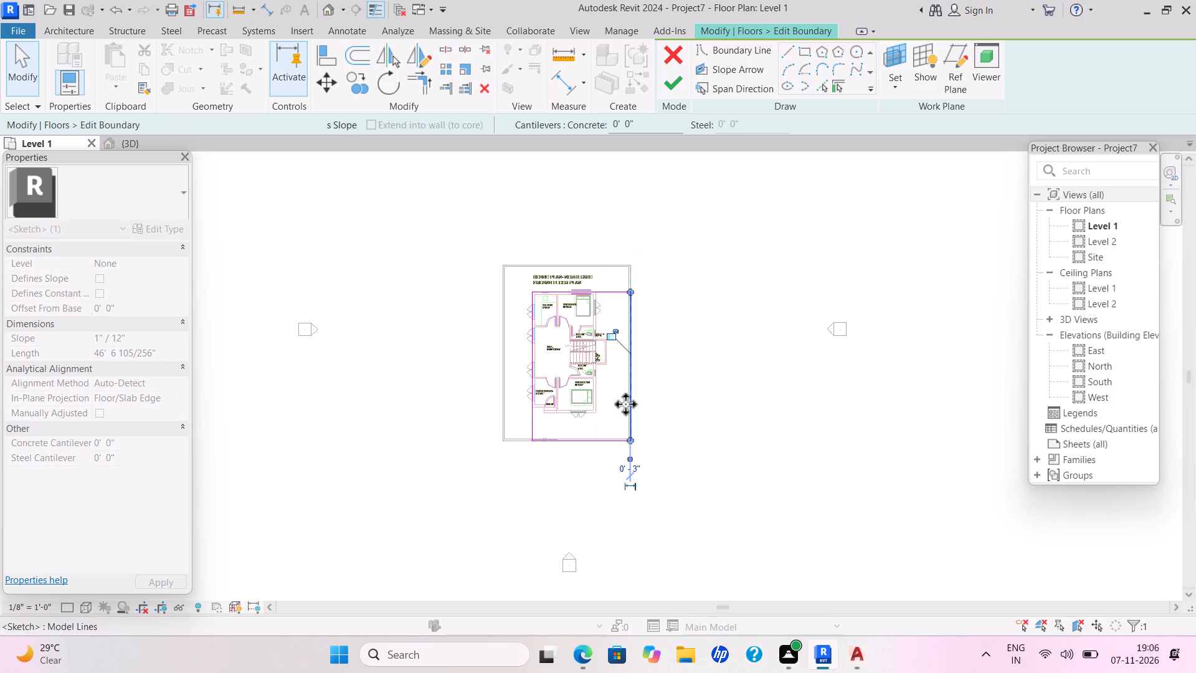
Extend the floor boundary's north and west edges out to the compound wall, making it 40' by 54' 6", and finish the sketch.
{"action": "left_click_drag", "start_coordinate": [615, 289], "coordinate": [623, 259]}
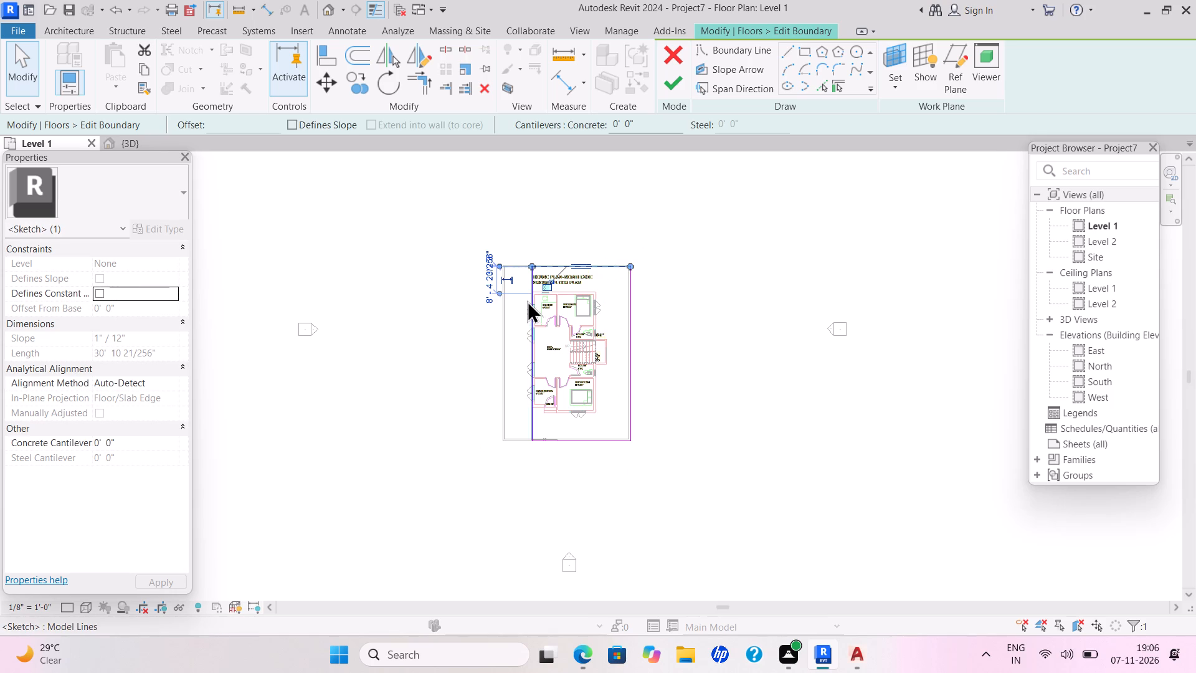
{"action": "left_click_drag", "start_coordinate": [526, 315], "coordinate": [505, 317]}
{"action": "left_click_drag", "start_coordinate": [508, 324], "coordinate": [504, 325]}
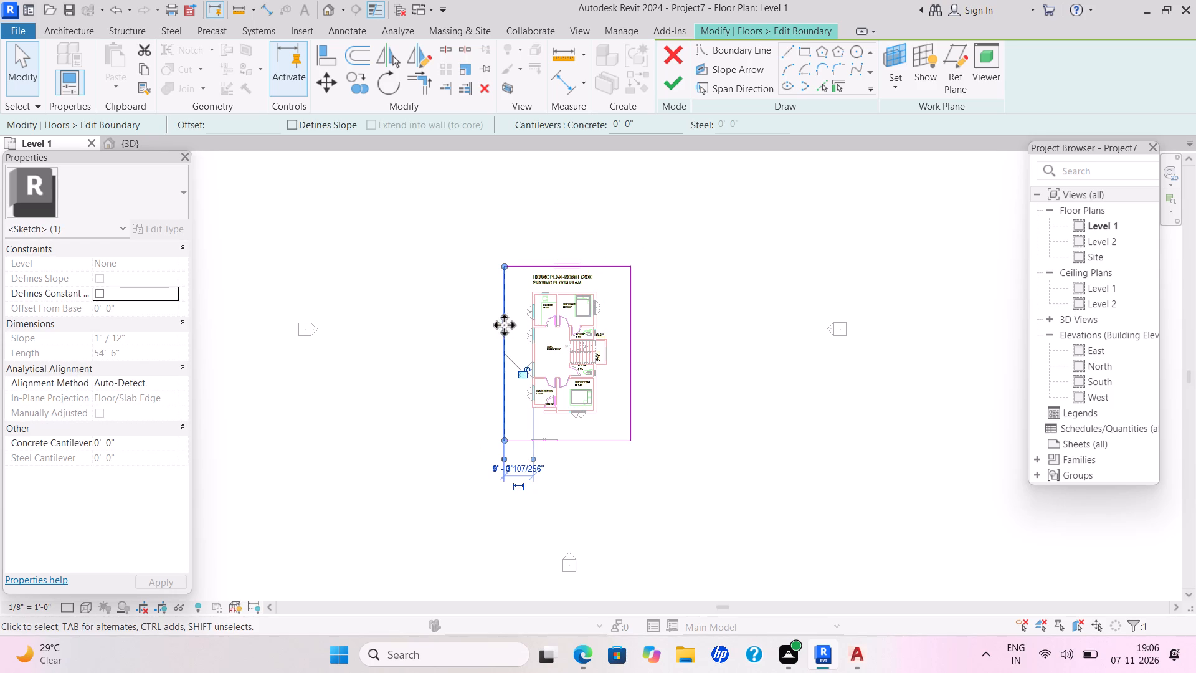
{"action": "left_click_drag", "start_coordinate": [504, 325], "coordinate": [501, 333]}
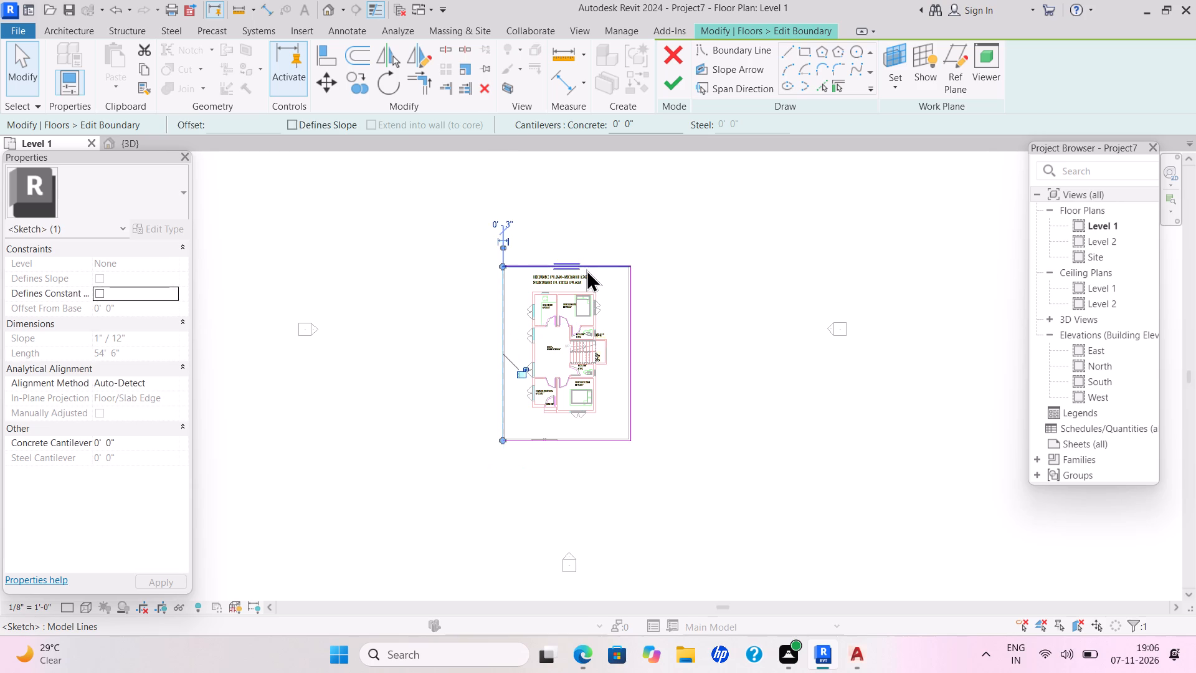
{"action": "left_click_drag", "start_coordinate": [586, 269], "coordinate": [597, 264]}
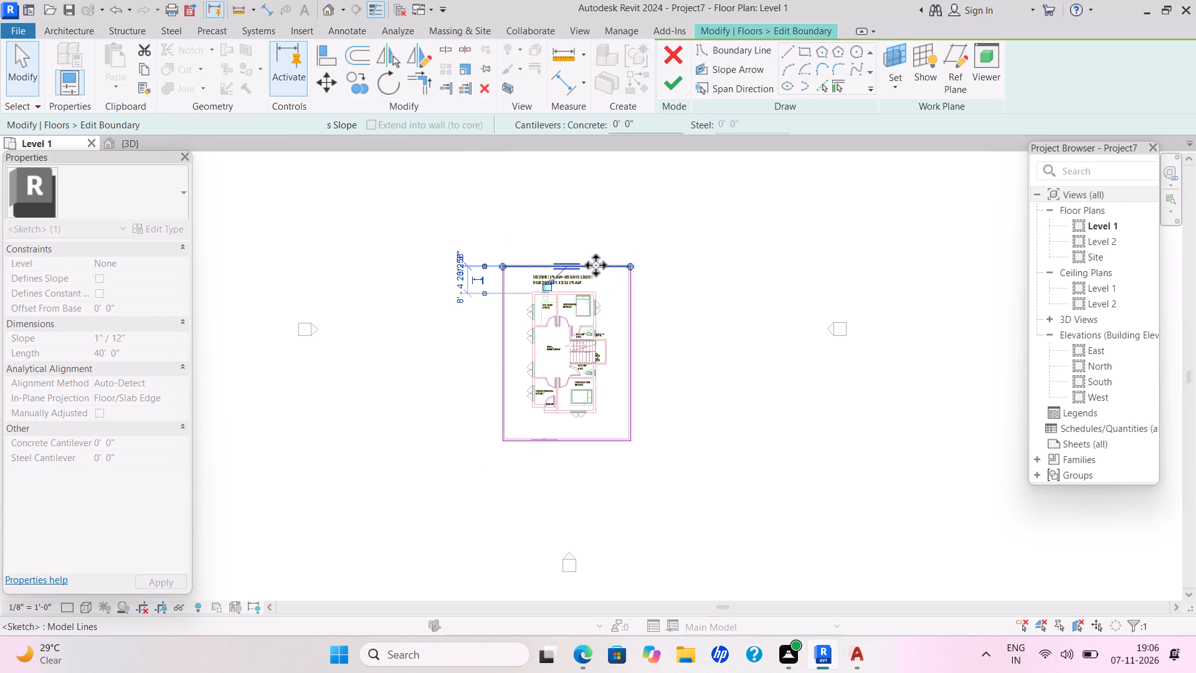
{"action": "left_click", "coordinate": [673, 88]}
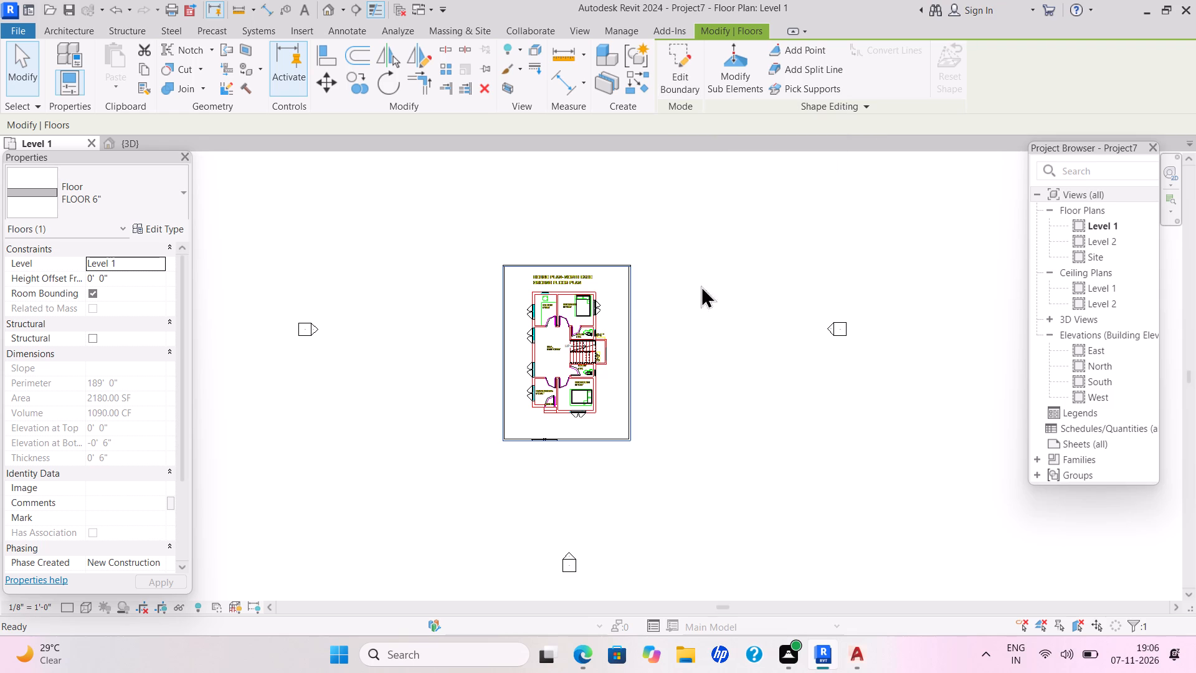
Switch to the {3D} view to examine the floor extended out to the compound wall.
{"action": "left_click", "coordinate": [149, 141]}
{"action": "left_click", "coordinate": [643, 282]}
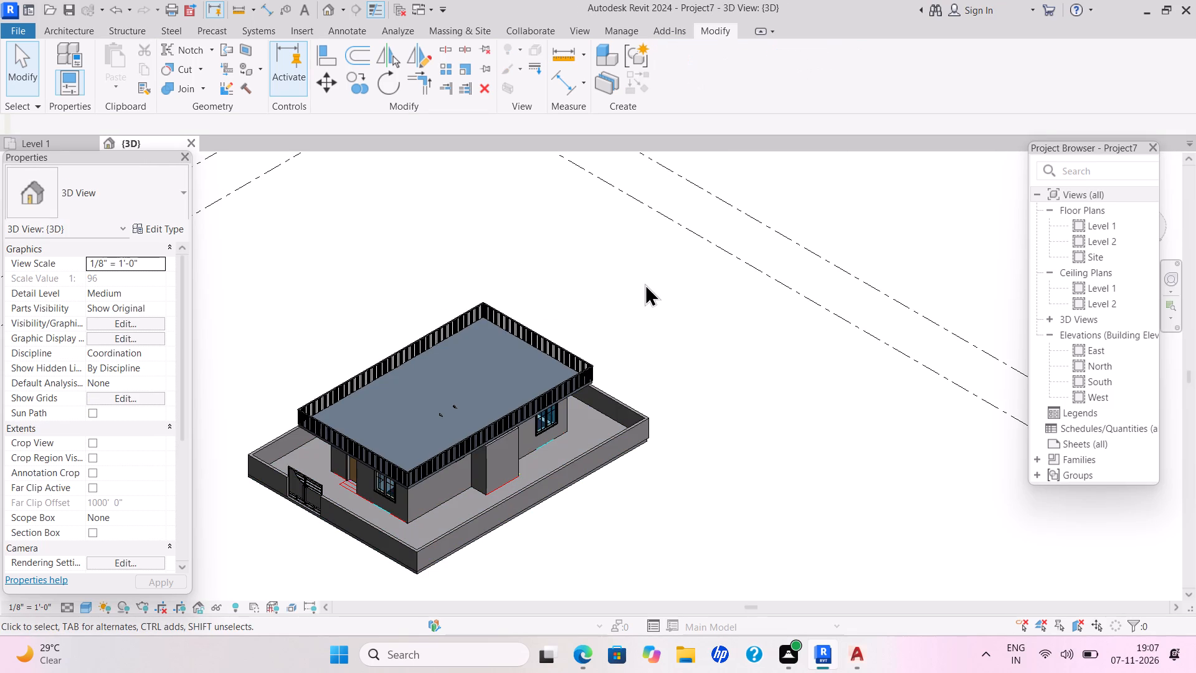
In Level 1, create a rectangular Grassland - 16" toposolid at -6" offset, about 15' 6" beyond the north and 32' 11" beyond the east compound wall.
{"action": "left_click", "coordinate": [47, 145]}
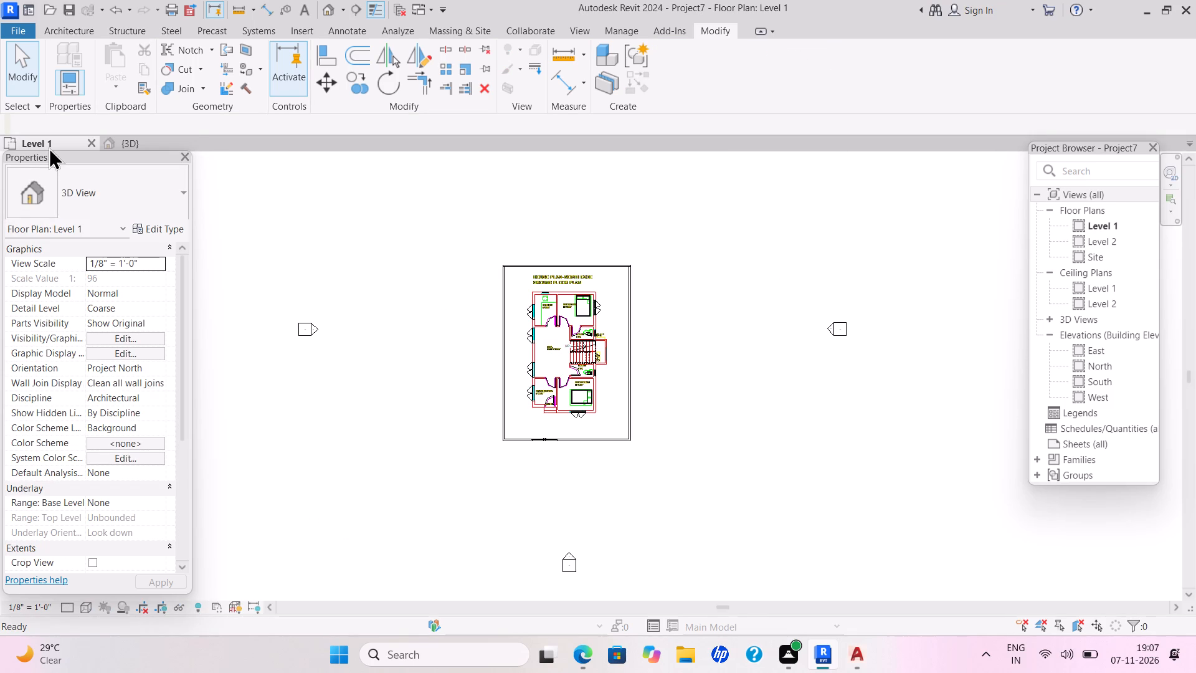
{"action": "left_click", "coordinate": [445, 29]}
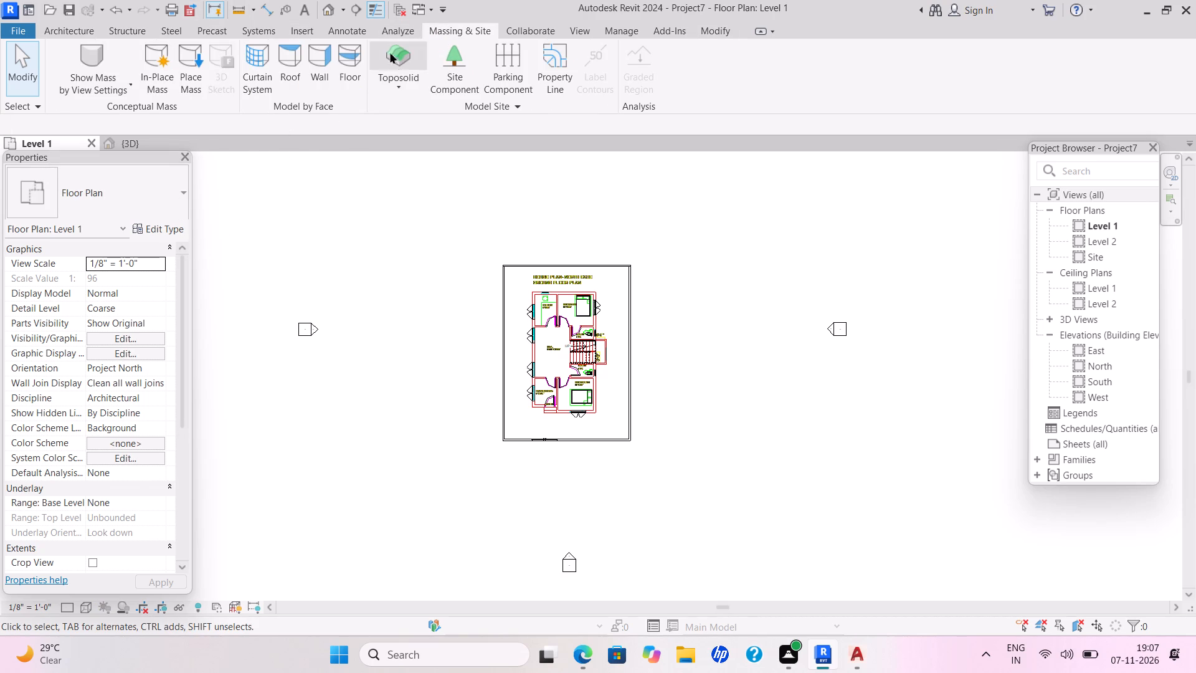
{"action": "left_click", "coordinate": [392, 88]}
{"action": "left_click", "coordinate": [414, 106]}
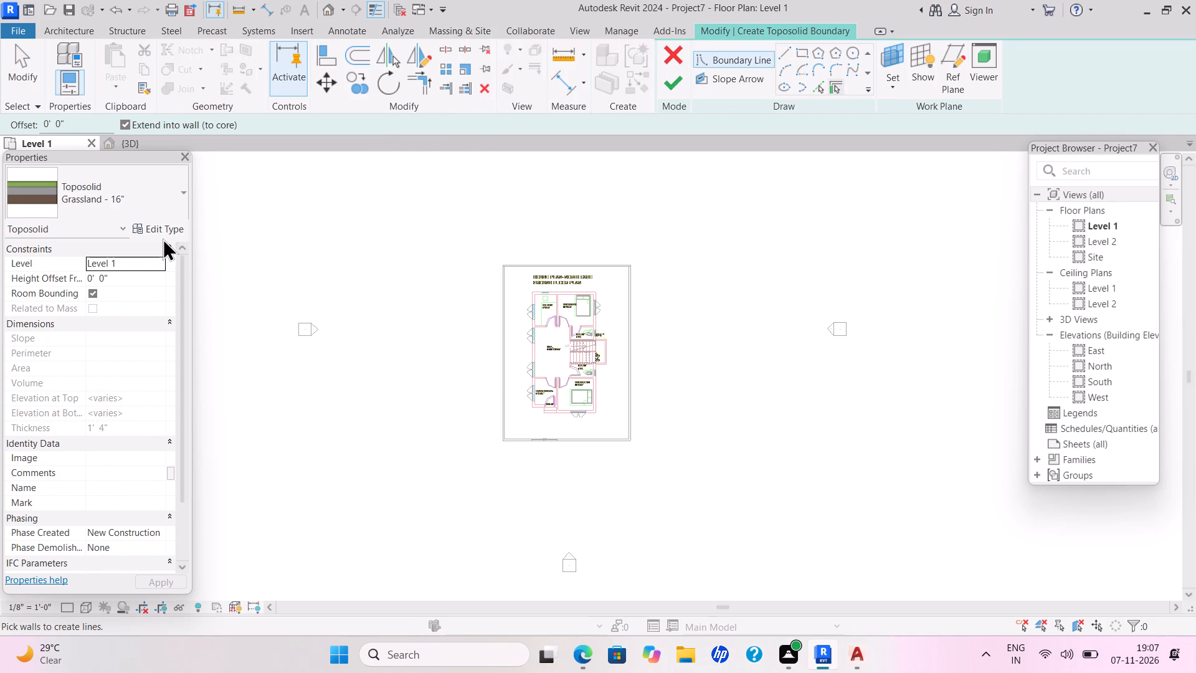
{"action": "left_click_drag", "start_coordinate": [133, 282], "coordinate": [130, 291]}
{"action": "key", "text": "BackSpace"}
{"action": "type", "text": "-6\""}
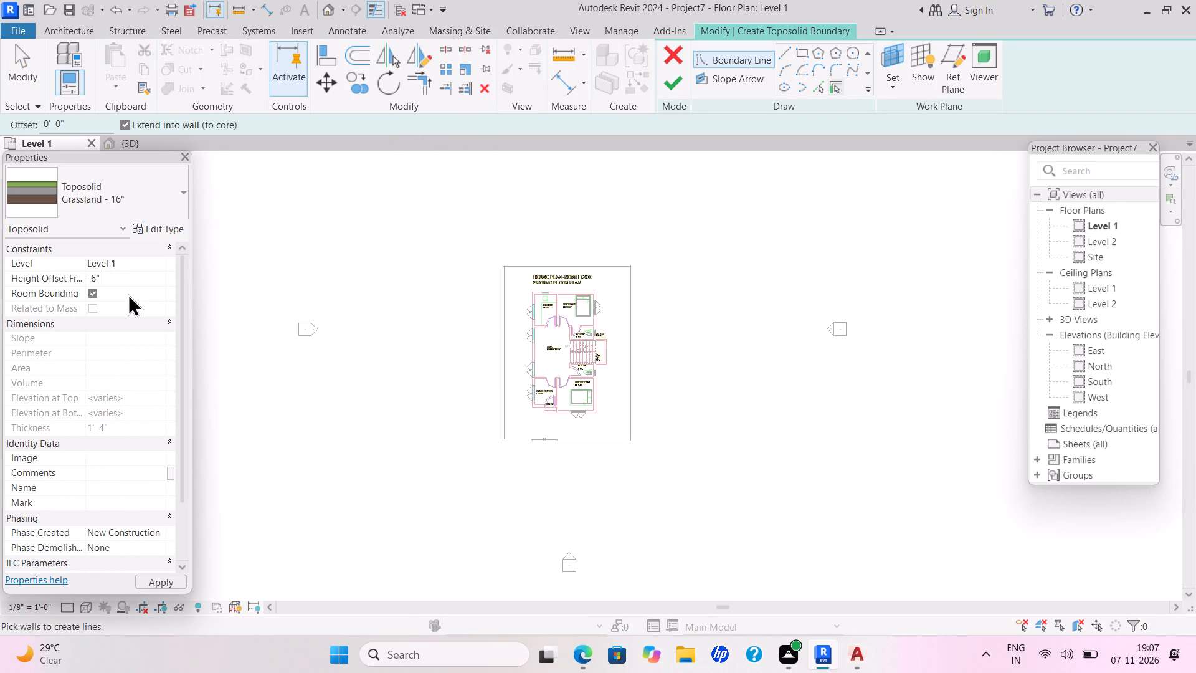
{"action": "key", "text": "Return"}
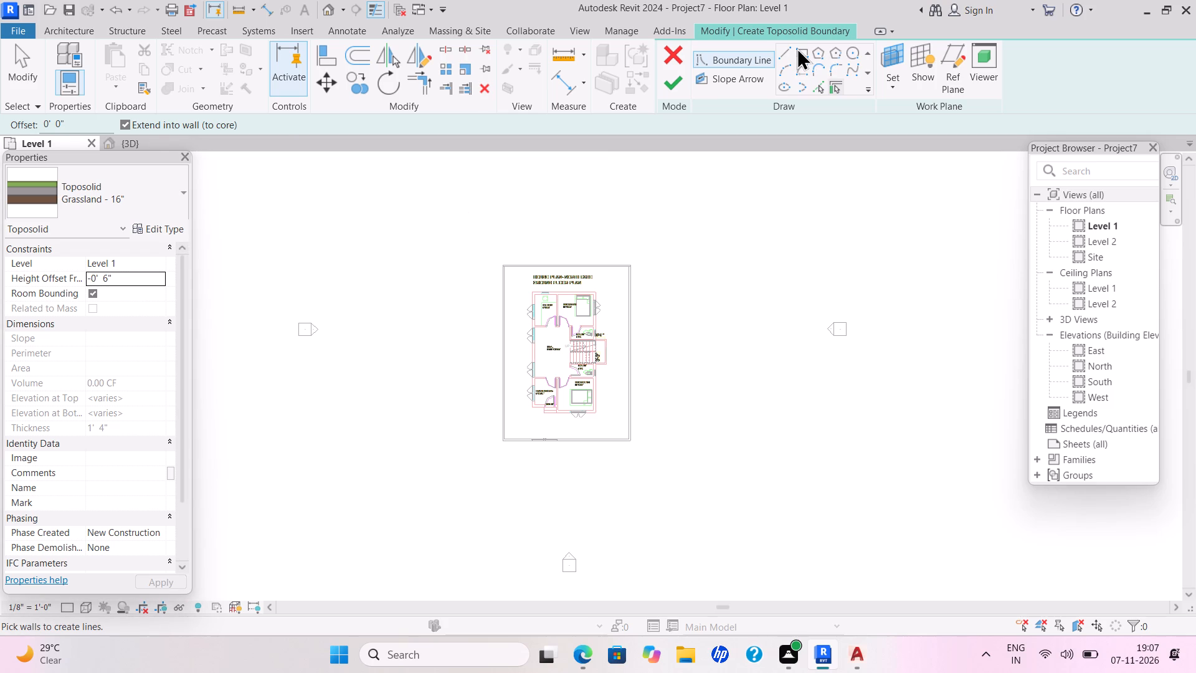
{"action": "left_click", "coordinate": [797, 47]}
{"action": "left_click_drag", "start_coordinate": [390, 216], "coordinate": [452, 225]}
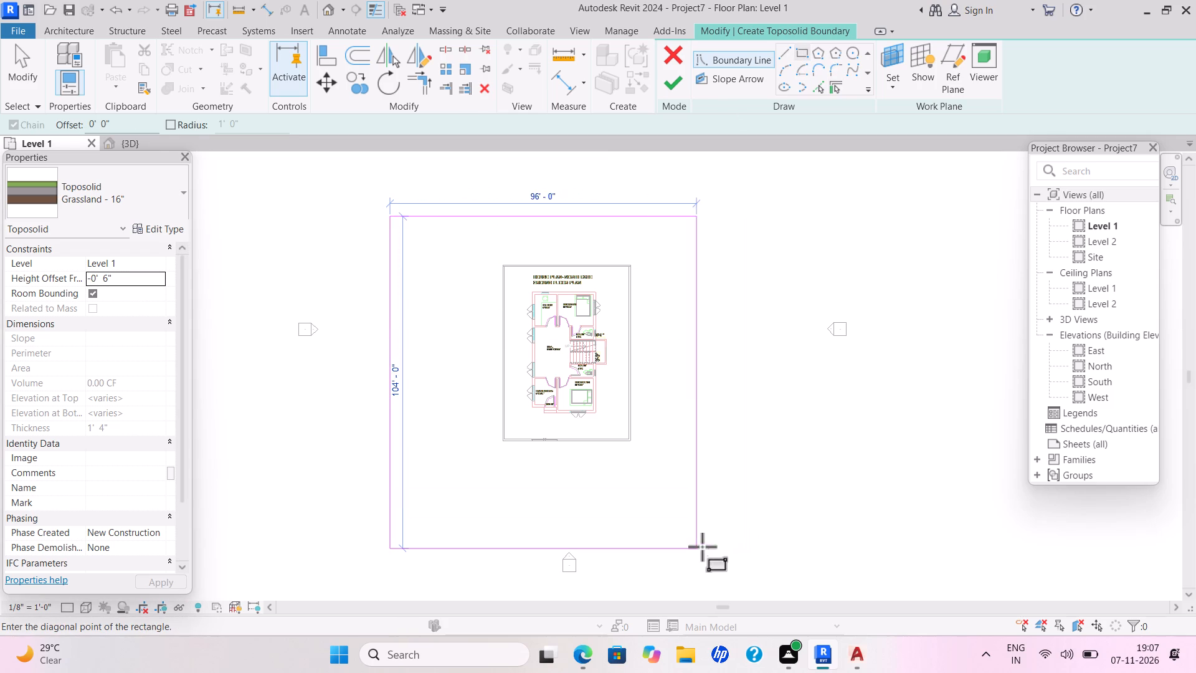
{"action": "left_click", "coordinate": [736, 540]}
{"action": "left_click", "coordinate": [673, 85]}
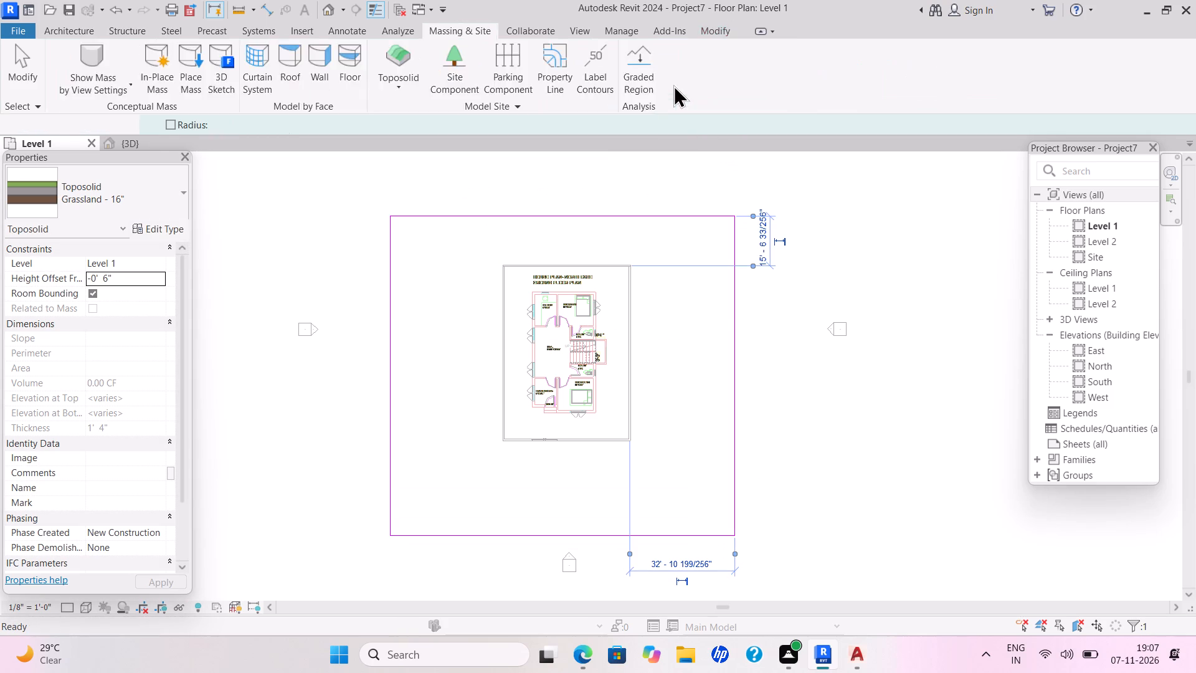
{"action": "key", "text": "Escape"}
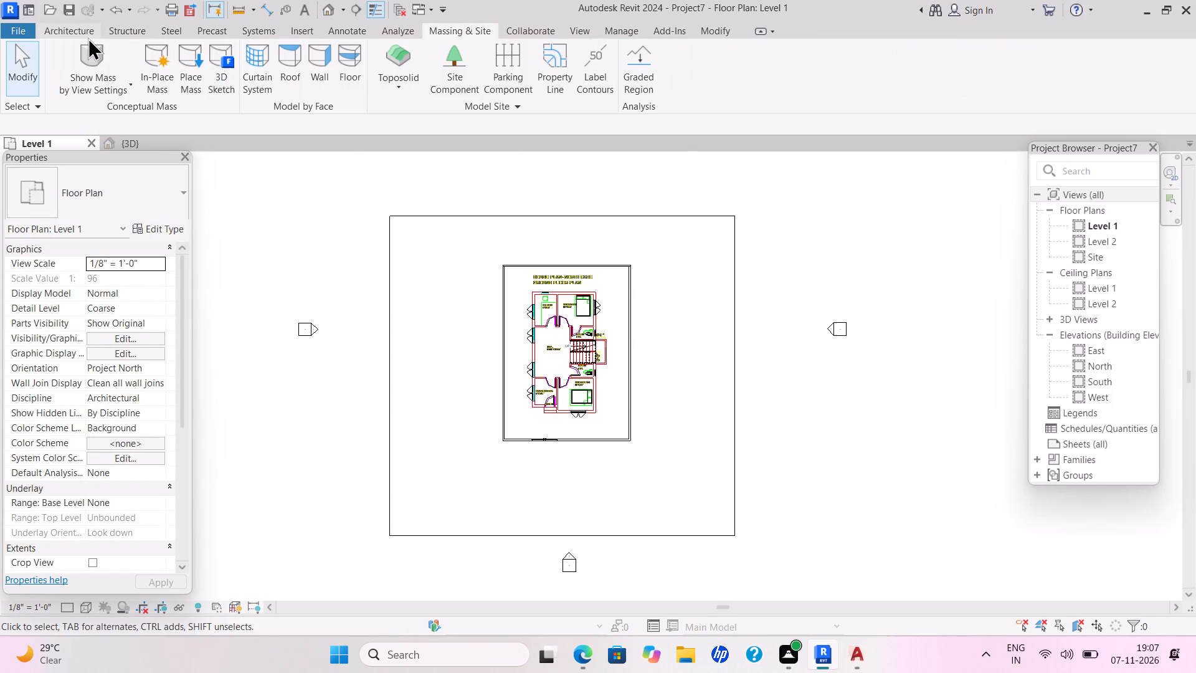
{"action": "key", "text": "Escape"}
{"action": "key", "text": "Escape"}
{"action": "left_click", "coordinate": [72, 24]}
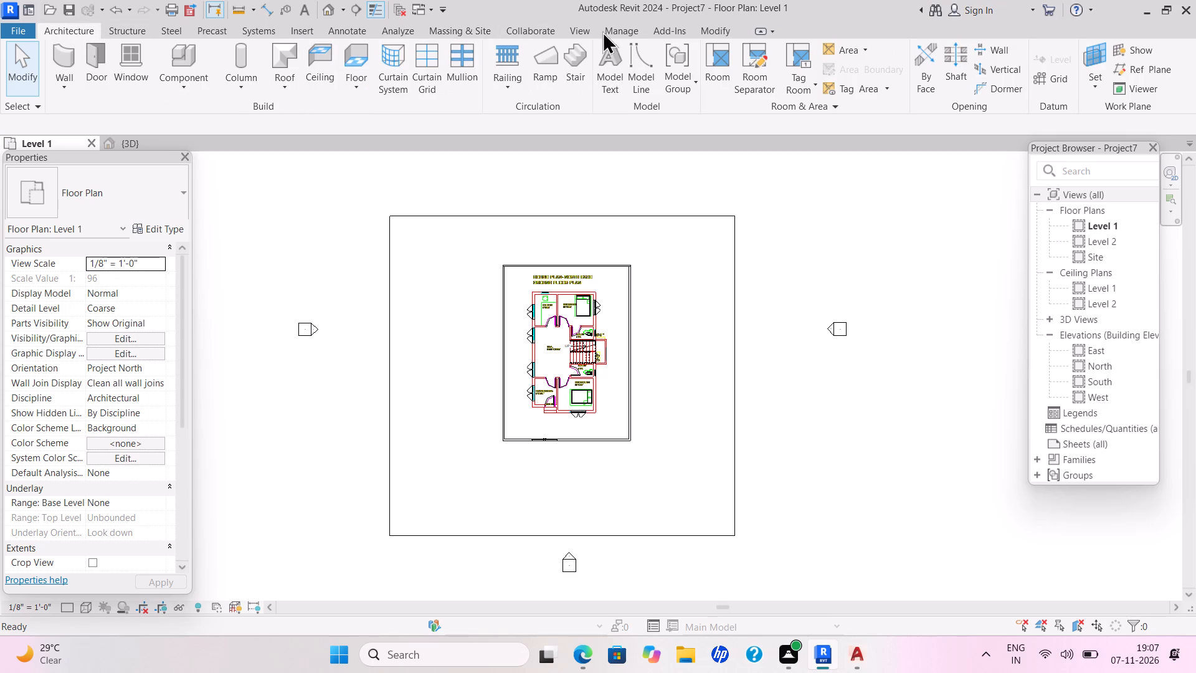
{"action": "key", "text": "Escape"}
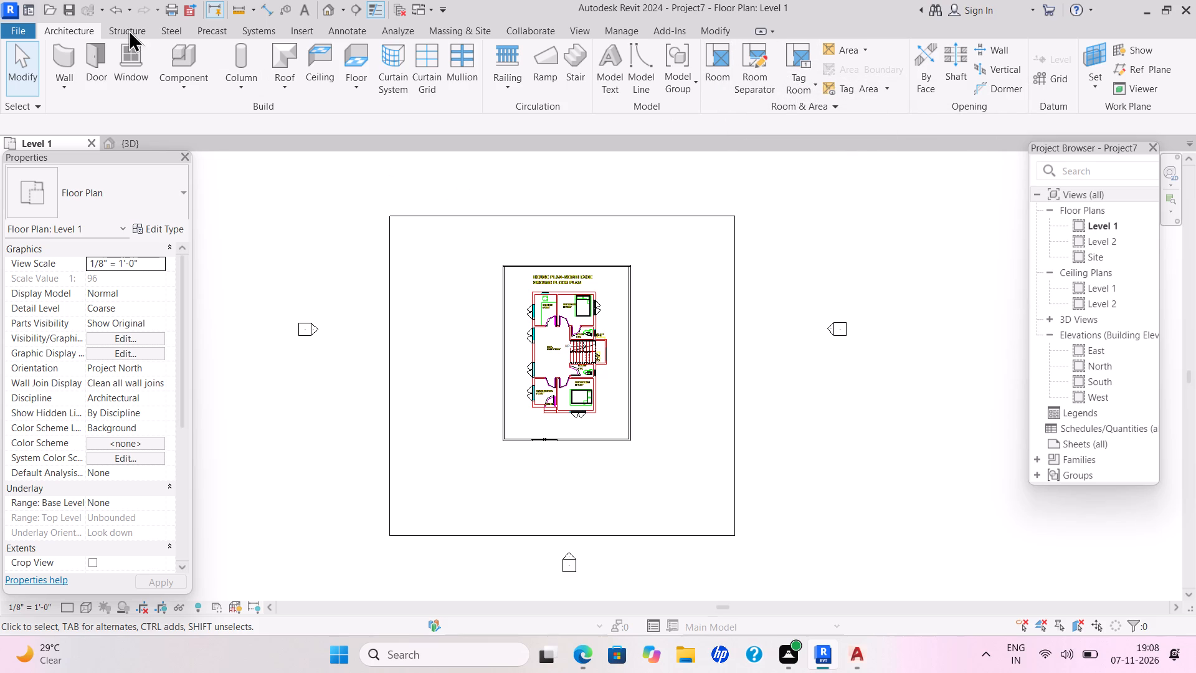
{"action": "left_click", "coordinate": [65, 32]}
Start a second Grassland - 16" toposolid at 0' offset, sketching a full-width strip about 21' 2" deep along the first one's south edge.
{"action": "left_click", "coordinate": [477, 31]}
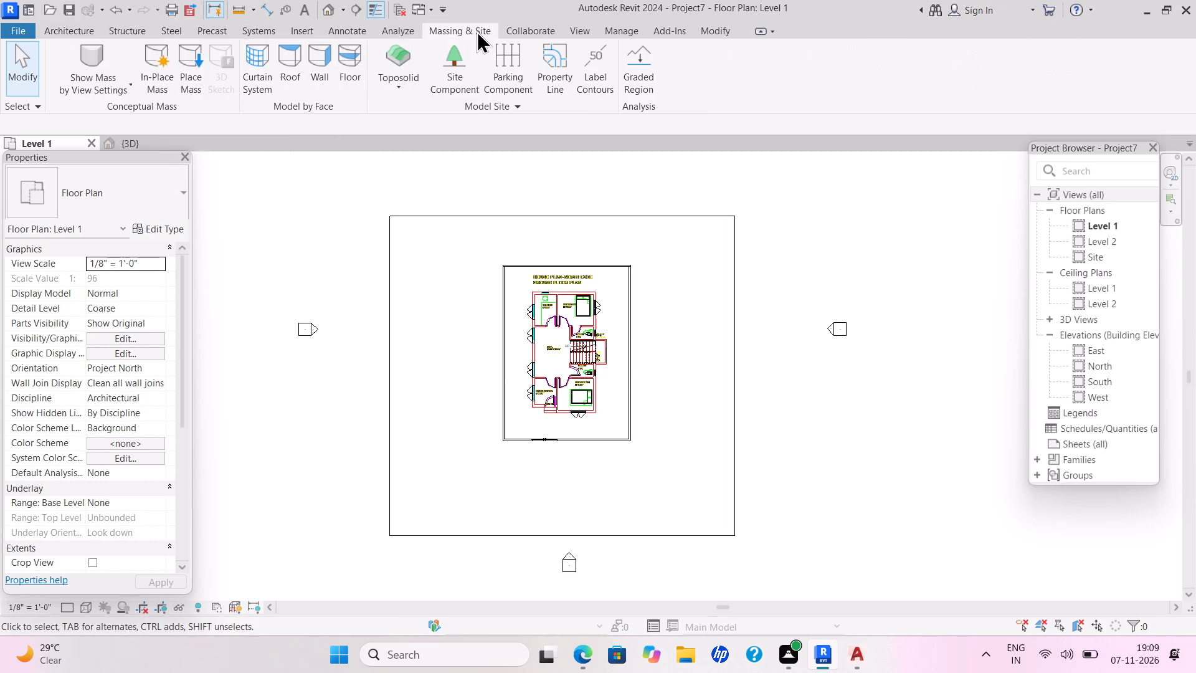
{"action": "left_click", "coordinate": [389, 88]}
{"action": "left_click", "coordinate": [411, 114]}
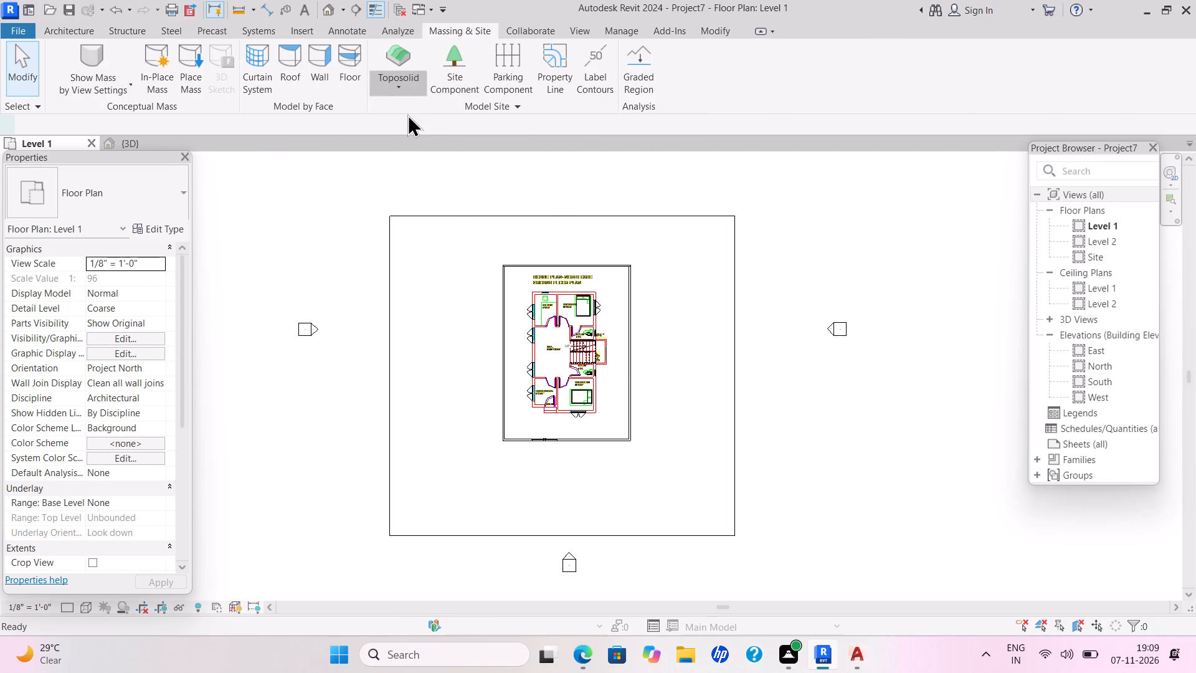
{"action": "left_click", "coordinate": [805, 54]}
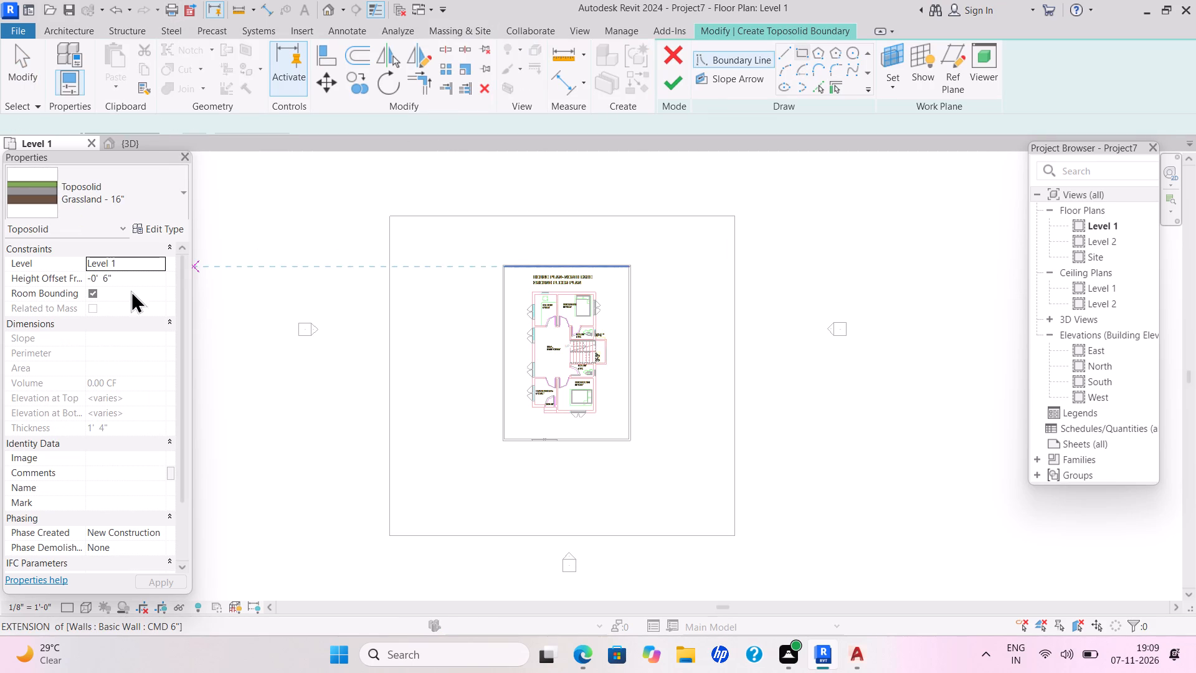
{"action": "left_click", "coordinate": [129, 284]}
{"action": "key", "text": "BackSpace"}
{"action": "type", "text": "0'"}
{"action": "key", "text": "Return"}
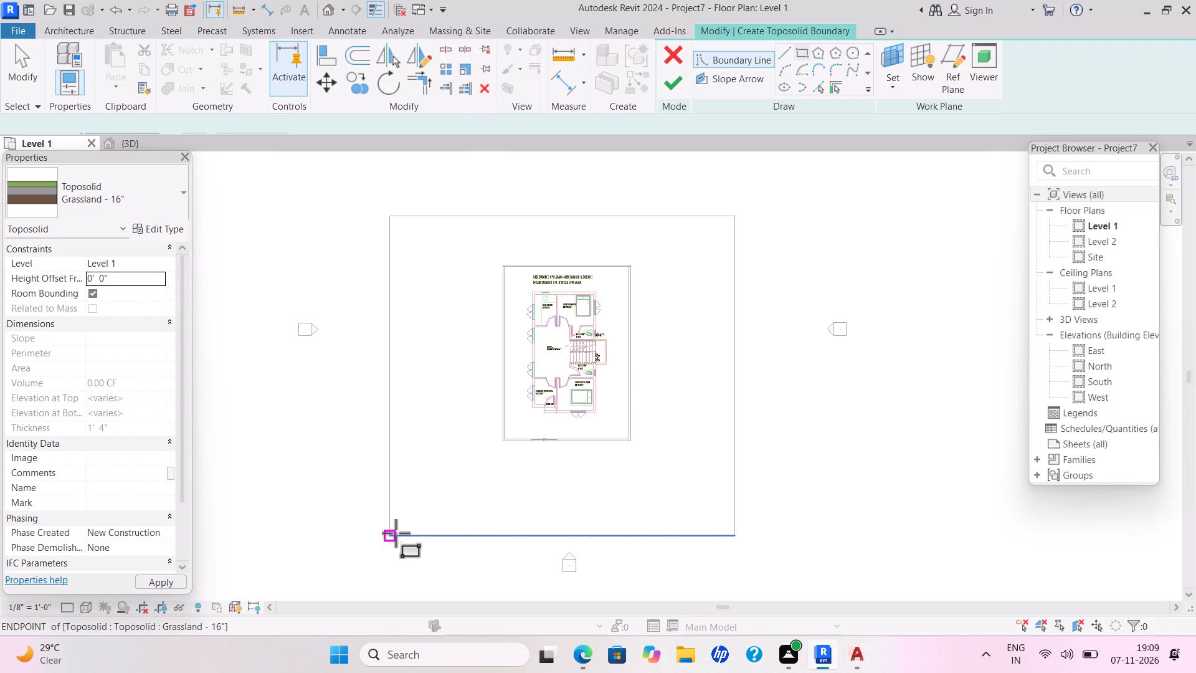
{"action": "left_click", "coordinate": [396, 533]}
{"action": "left_click", "coordinate": [731, 468]}
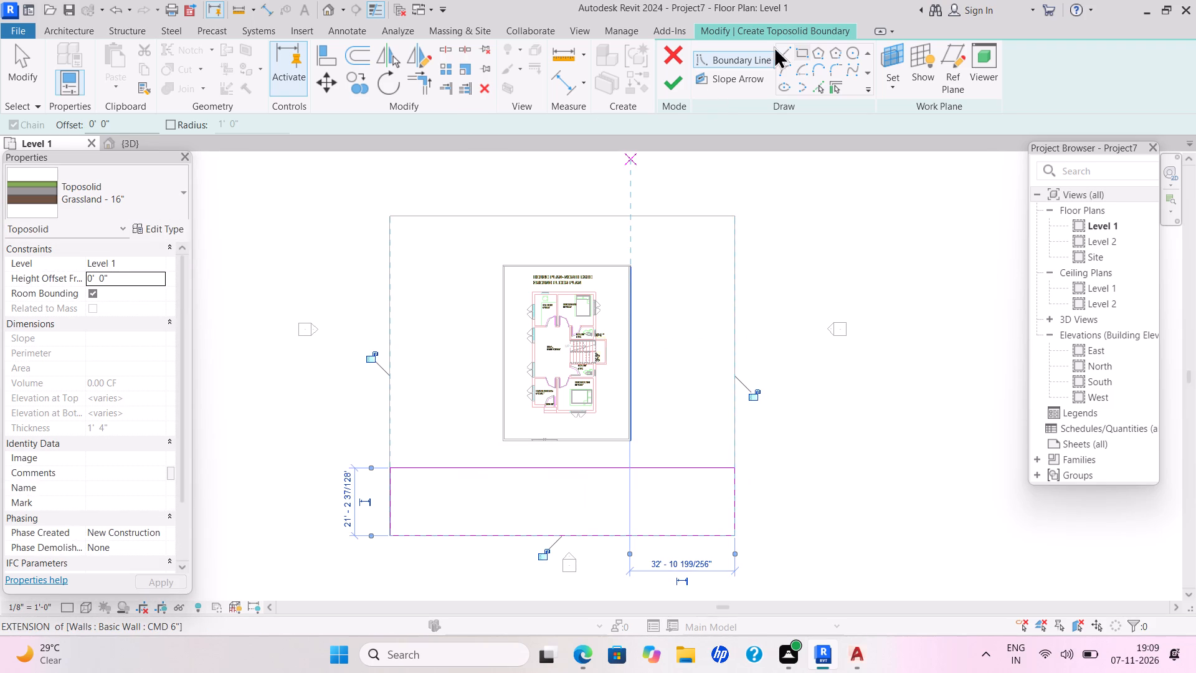
Sketch a second rectangular strip about 21' 7" wide along the east edge, from the northeast corner down to the south strip.
{"action": "left_click", "coordinate": [804, 54]}
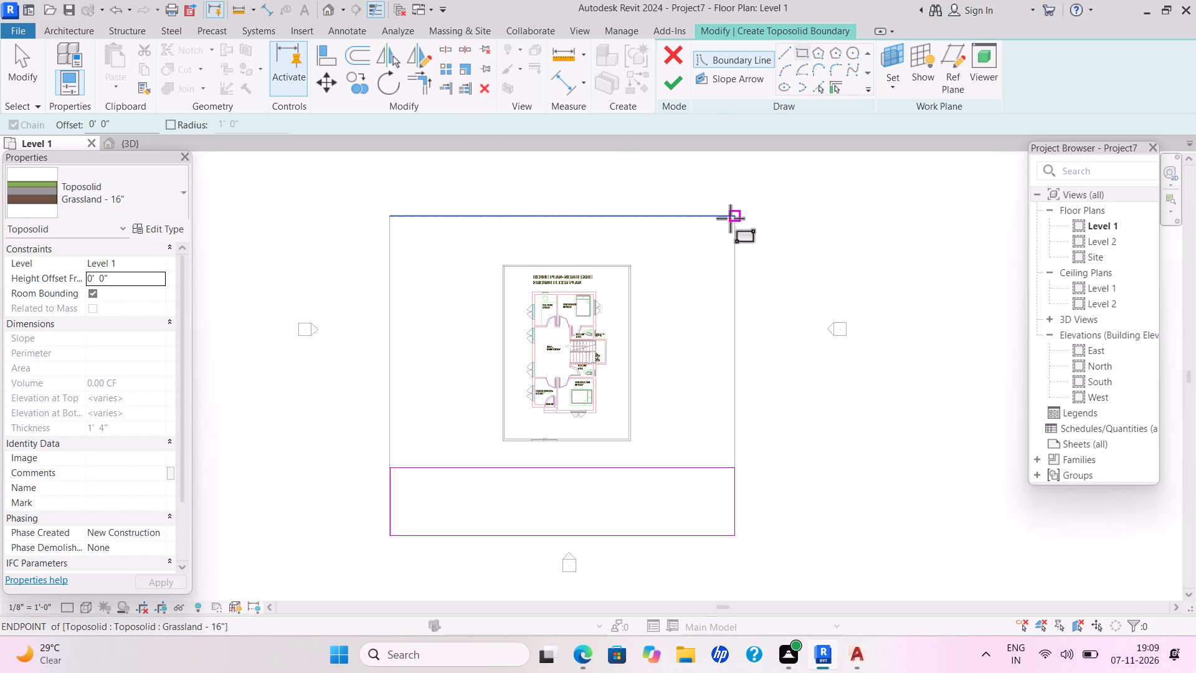
{"action": "left_click", "coordinate": [730, 218]}
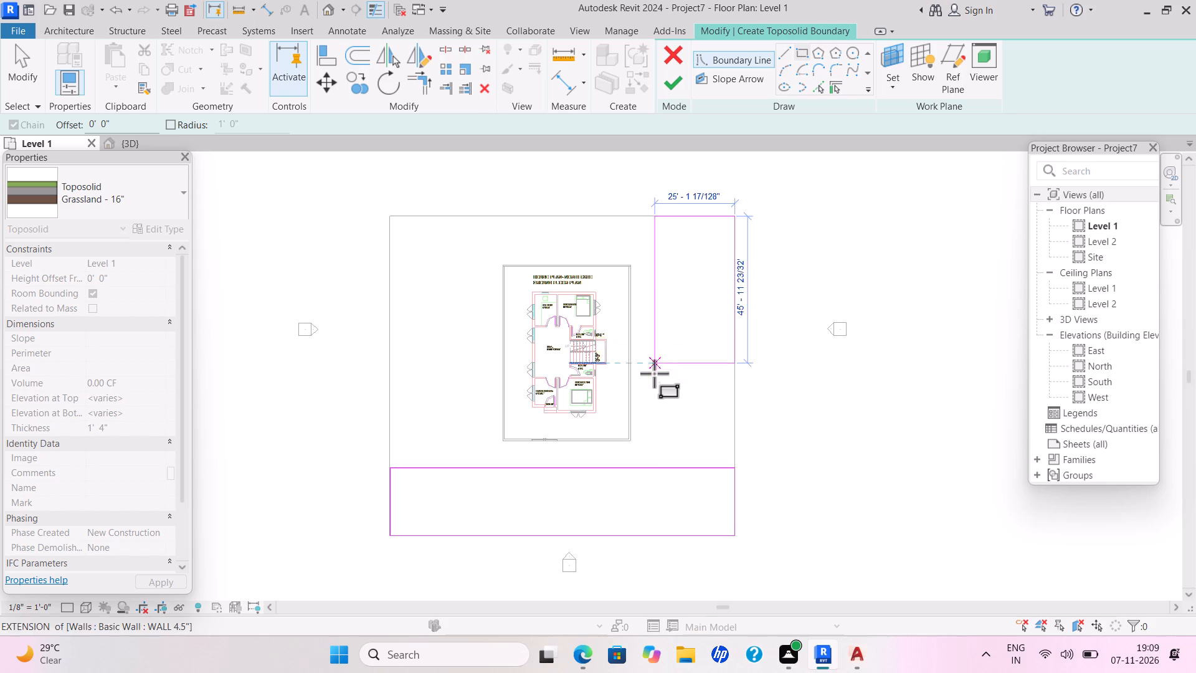
{"action": "left_click", "coordinate": [666, 469]}
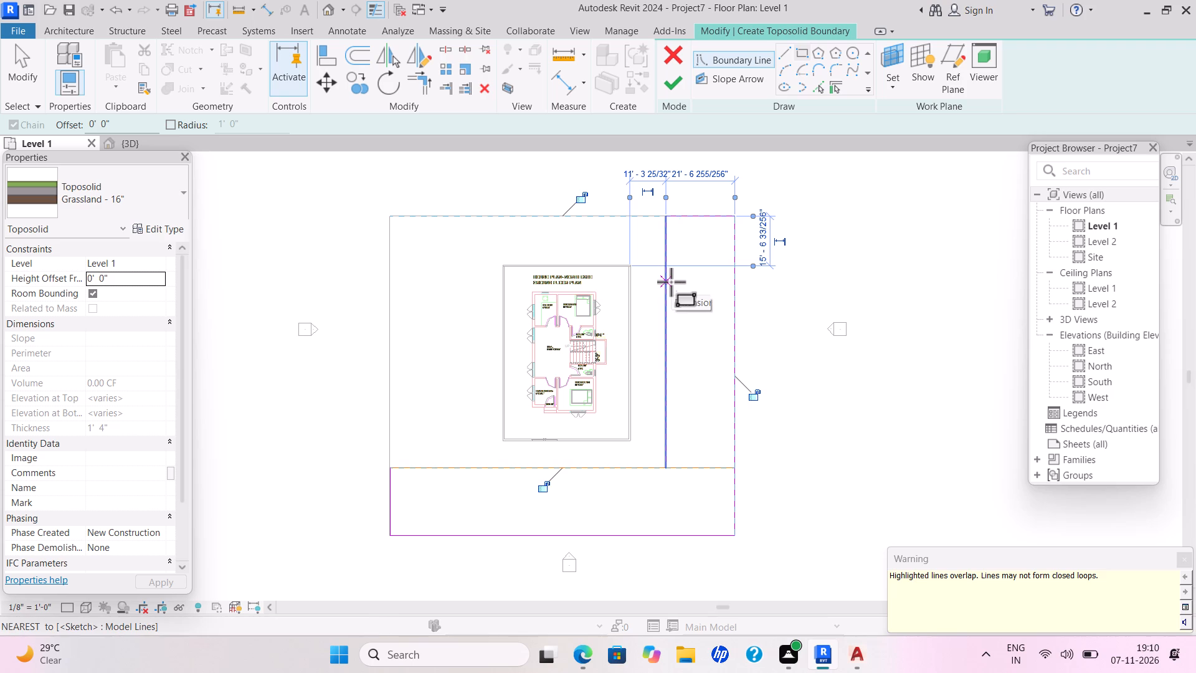
Trim the strips at their inner corner, delete the leftover overlapping lines to form one L-shaped boundary, and finish the toposolid.
{"action": "double_click", "coordinate": [427, 86]}
{"action": "left_click", "coordinate": [654, 464]}
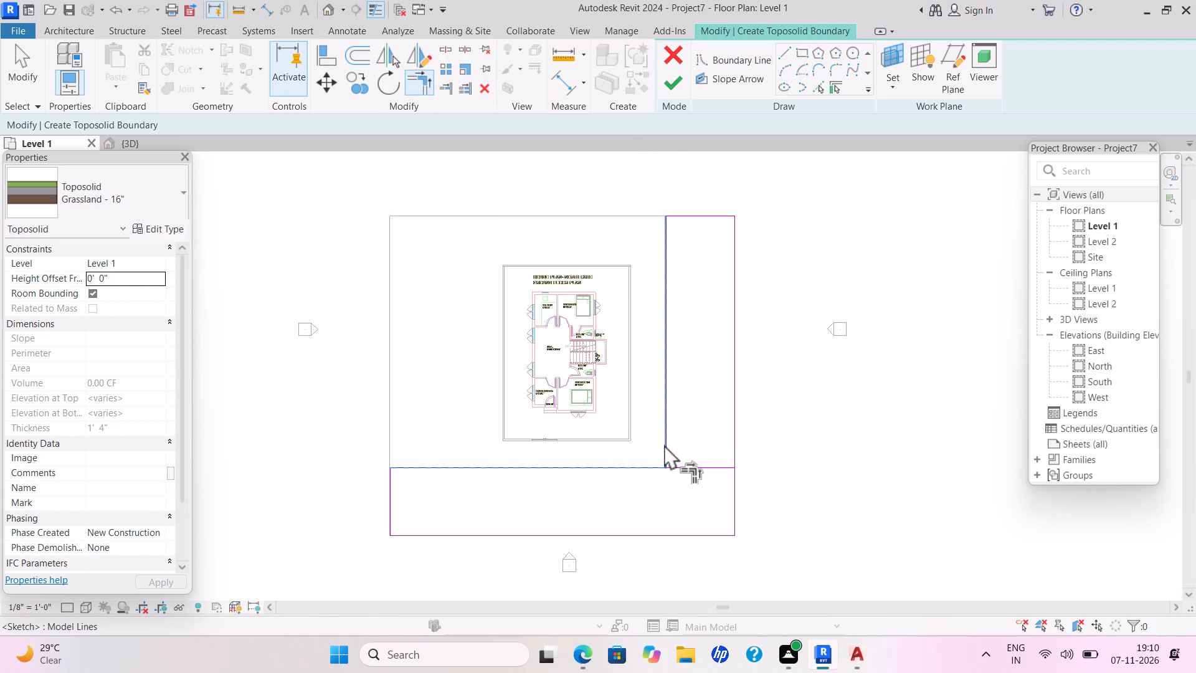
{"action": "left_click", "coordinate": [664, 444]}
{"action": "triple_click", "coordinate": [696, 462]}
{"action": "key", "text": "Delete"}
{"action": "double_click", "coordinate": [696, 464]}
{"action": "key", "text": "Delete"}
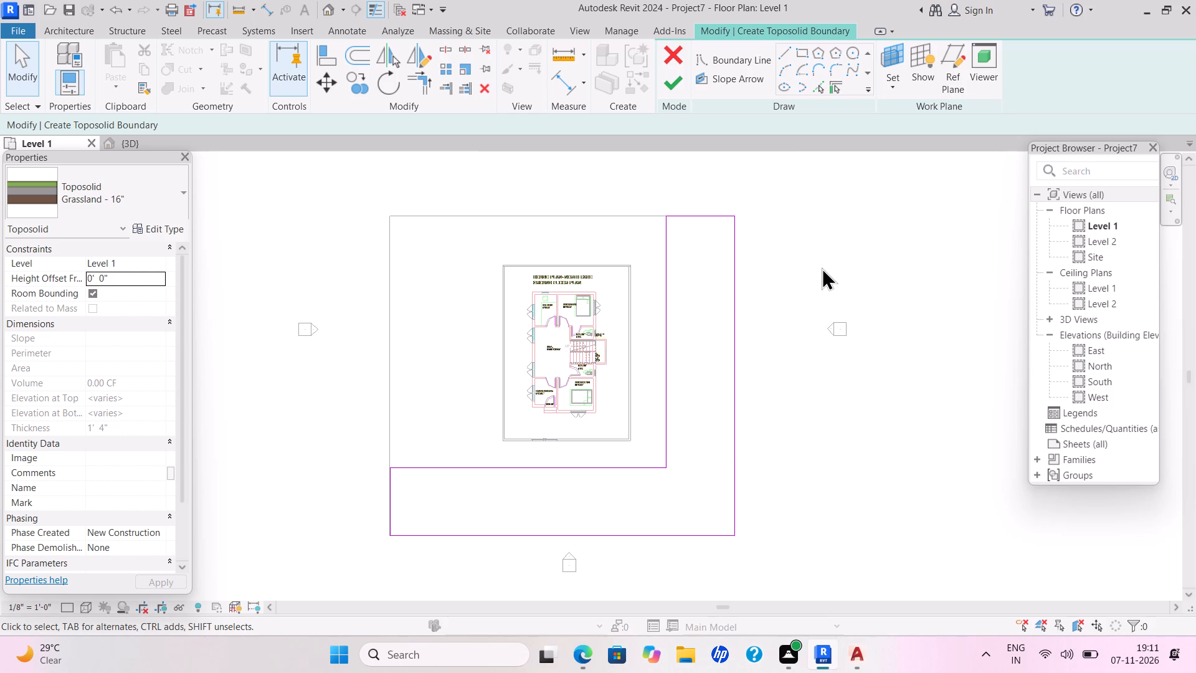
{"action": "left_click", "coordinate": [675, 84]}
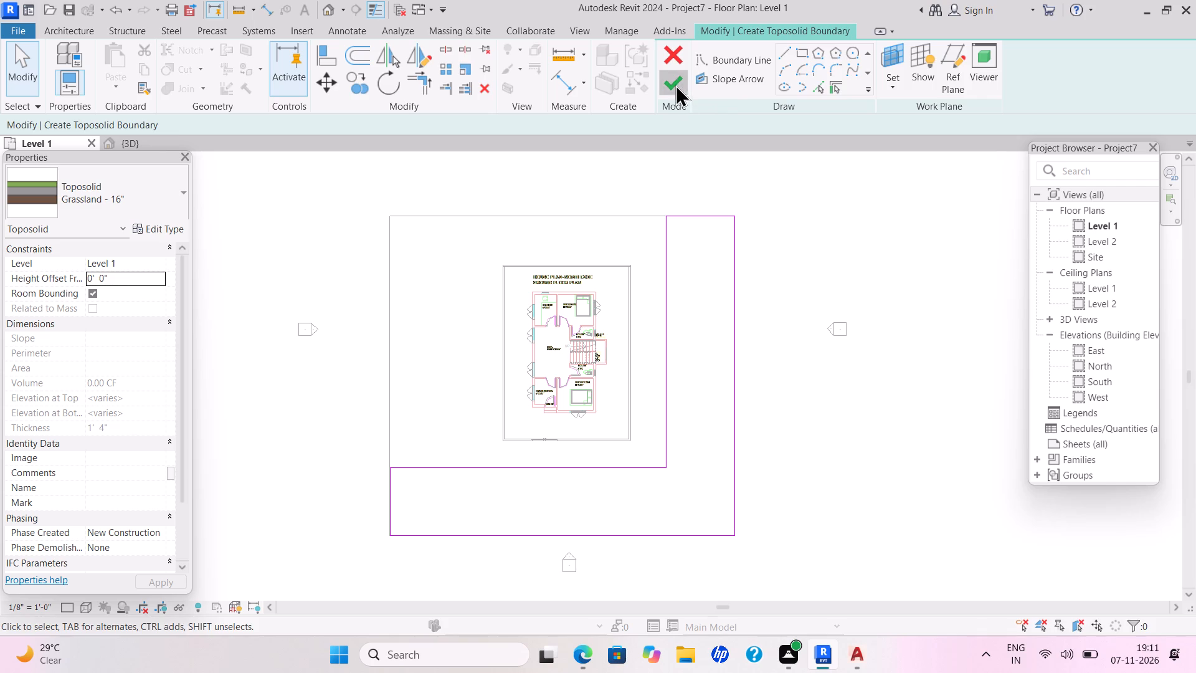
In the {3D} view, paint the top face of the L-shaped toposolid with the Analytical Spaces material.
{"action": "left_click", "coordinate": [158, 145]}
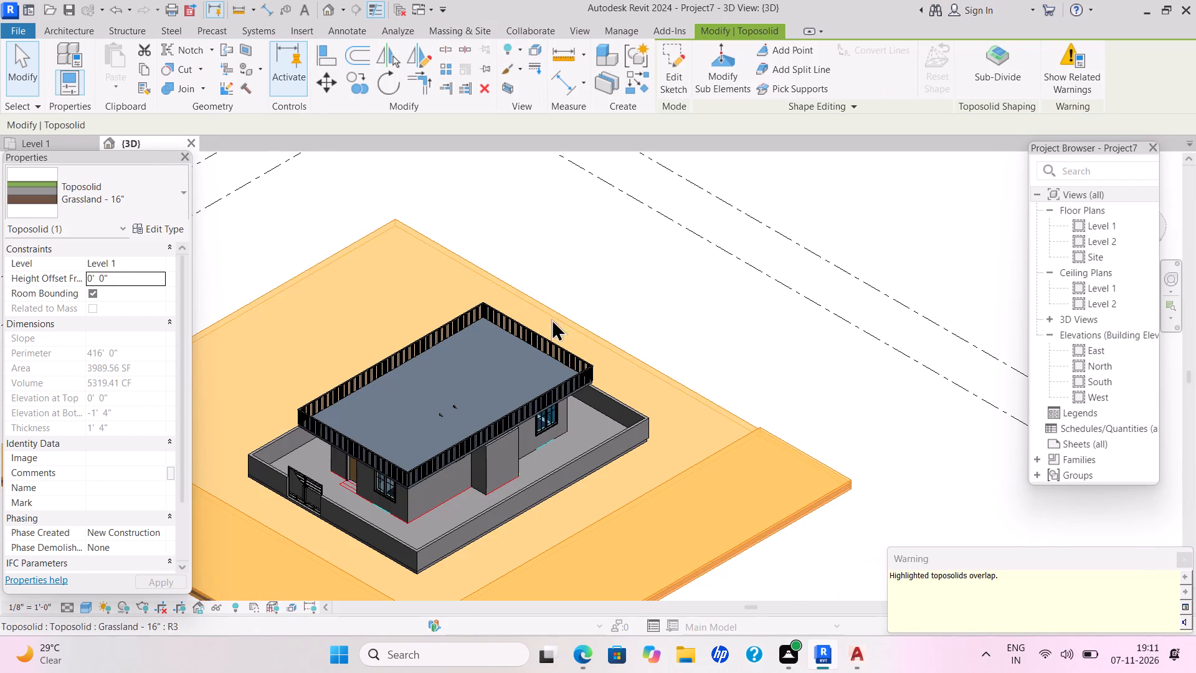
{"action": "left_click", "coordinate": [606, 338]}
{"action": "left_click", "coordinate": [685, 323]}
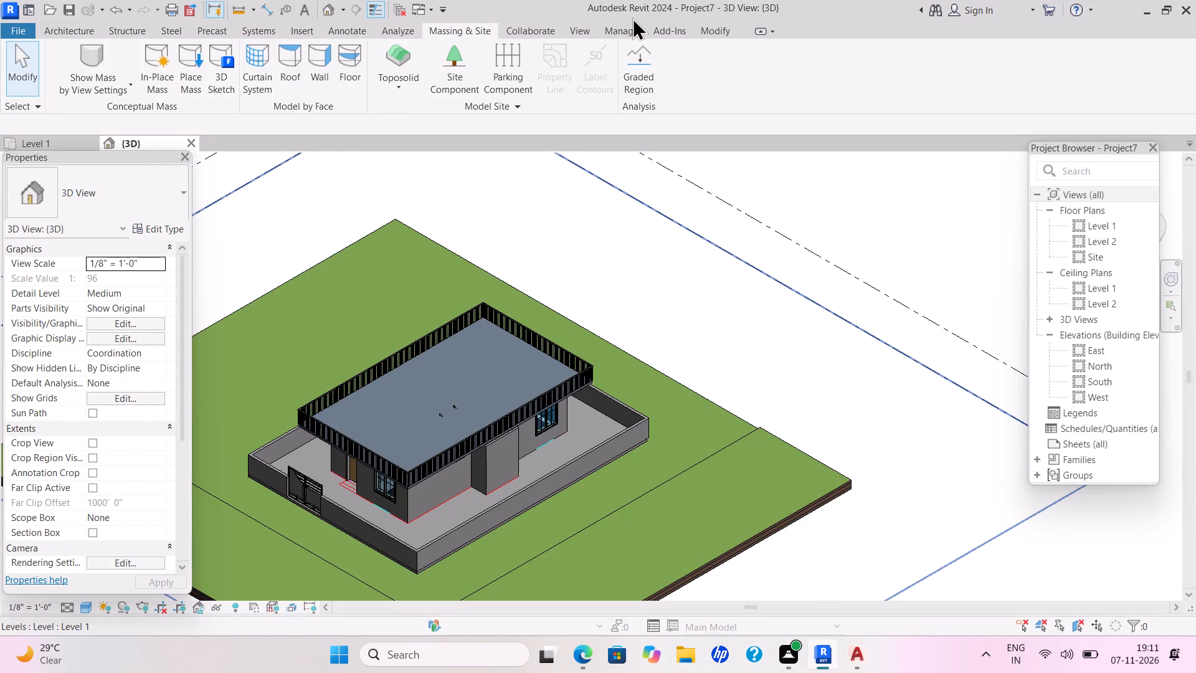
{"action": "left_click", "coordinate": [714, 31]}
{"action": "left_click", "coordinate": [266, 74]}
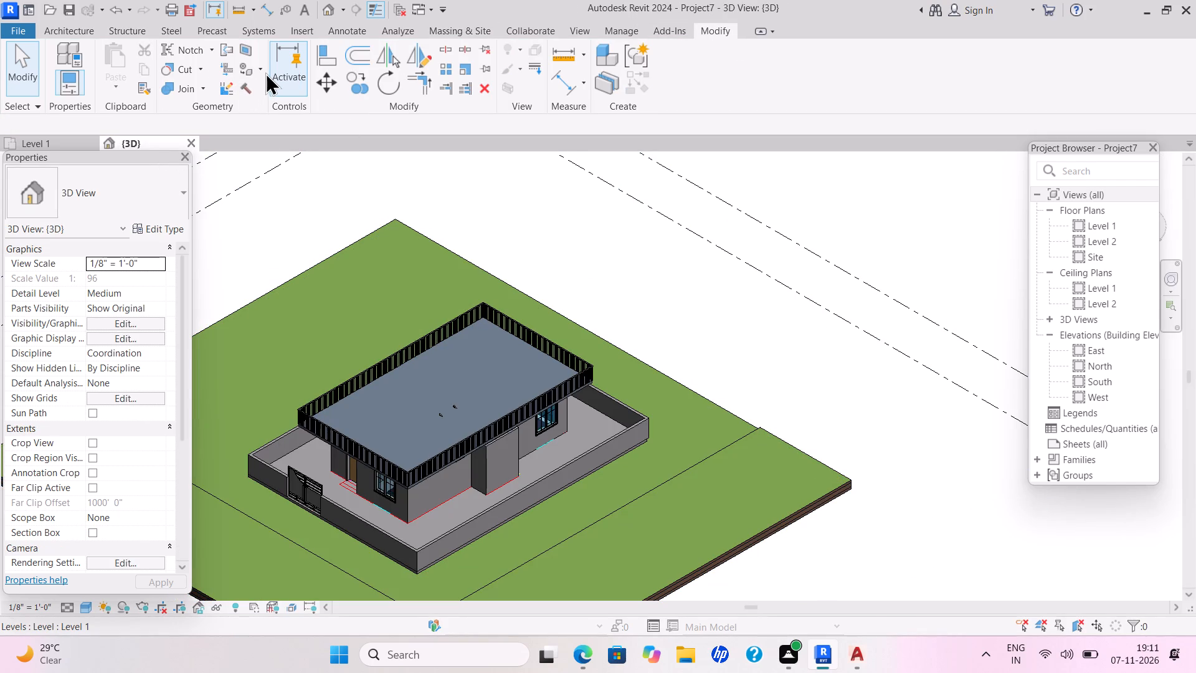
{"action": "left_click", "coordinate": [264, 70]}
{"action": "left_click", "coordinate": [265, 87]}
{"action": "left_click", "coordinate": [167, 297]}
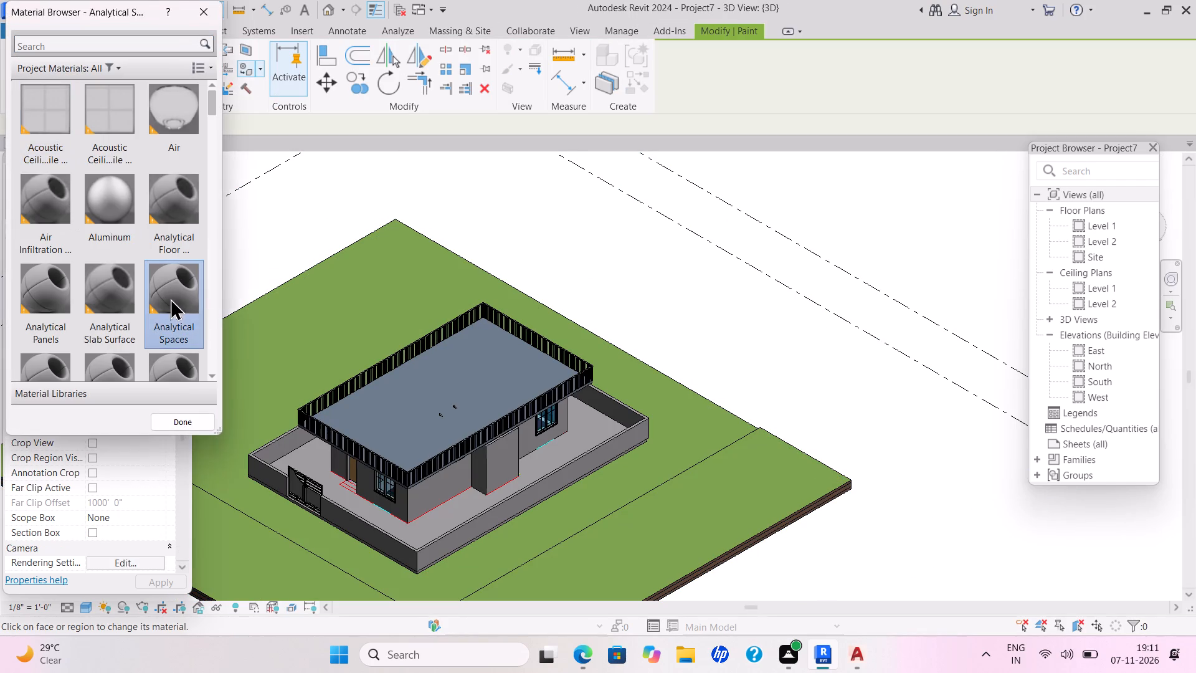
{"action": "left_click", "coordinate": [695, 496]}
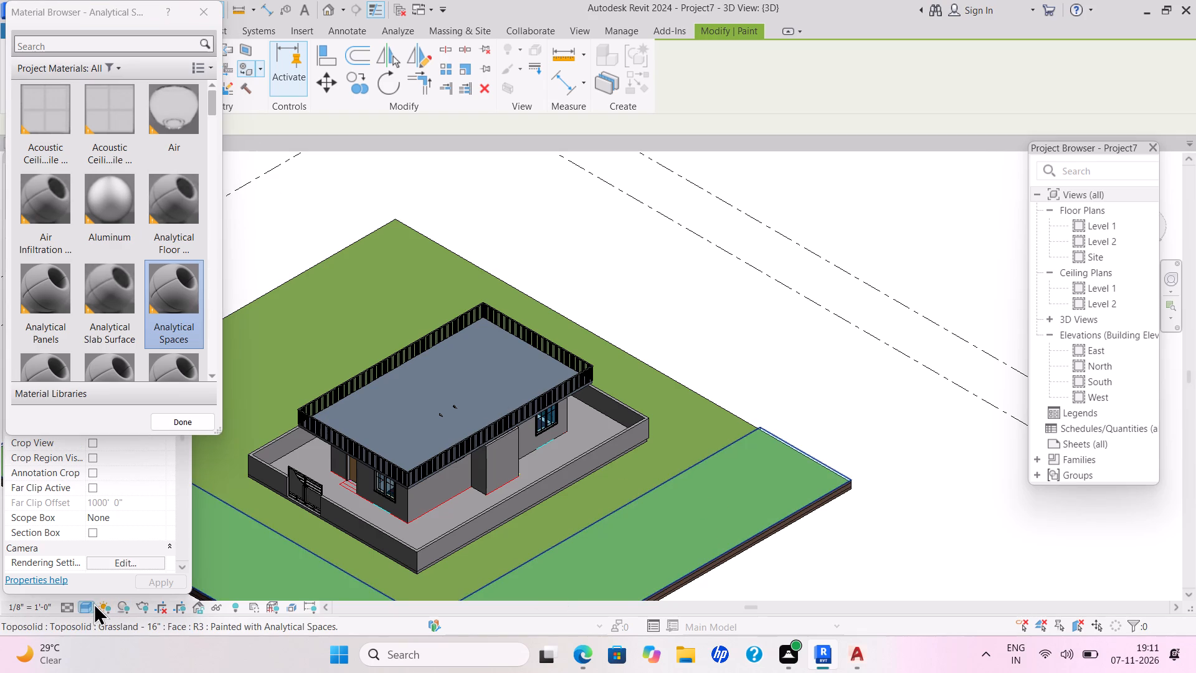
Set the 3D view's visual style to Realistic and leave the Paint command.
{"action": "left_click", "coordinate": [90, 604]}
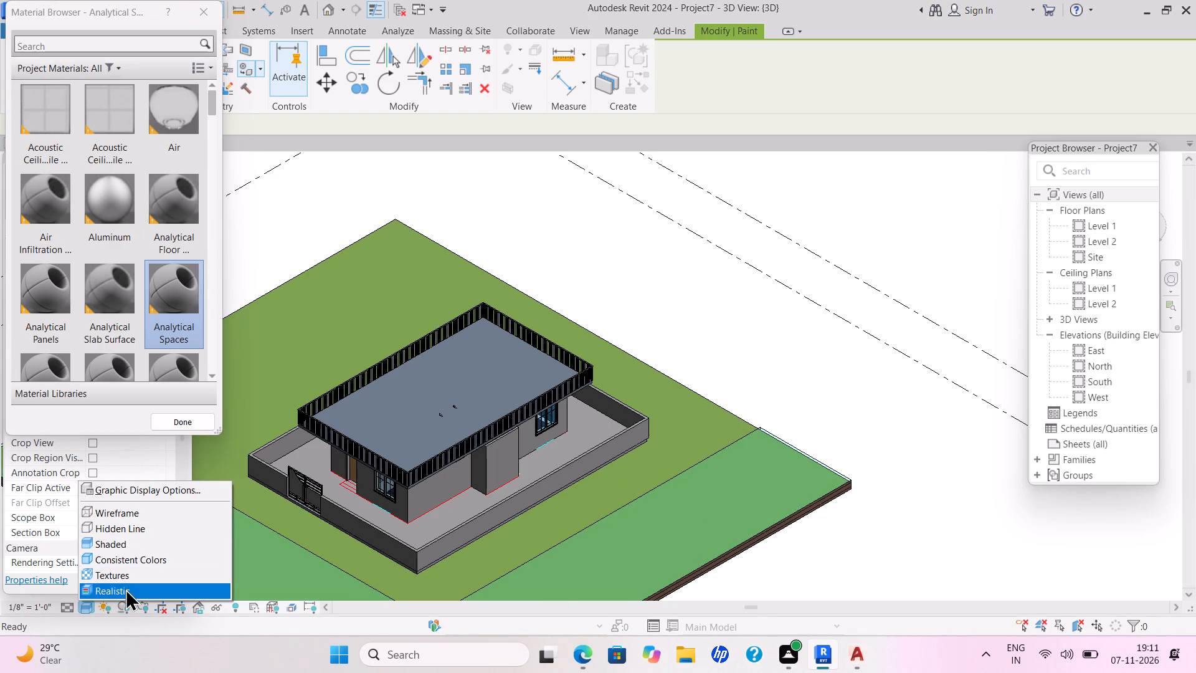
{"action": "left_click", "coordinate": [125, 588]}
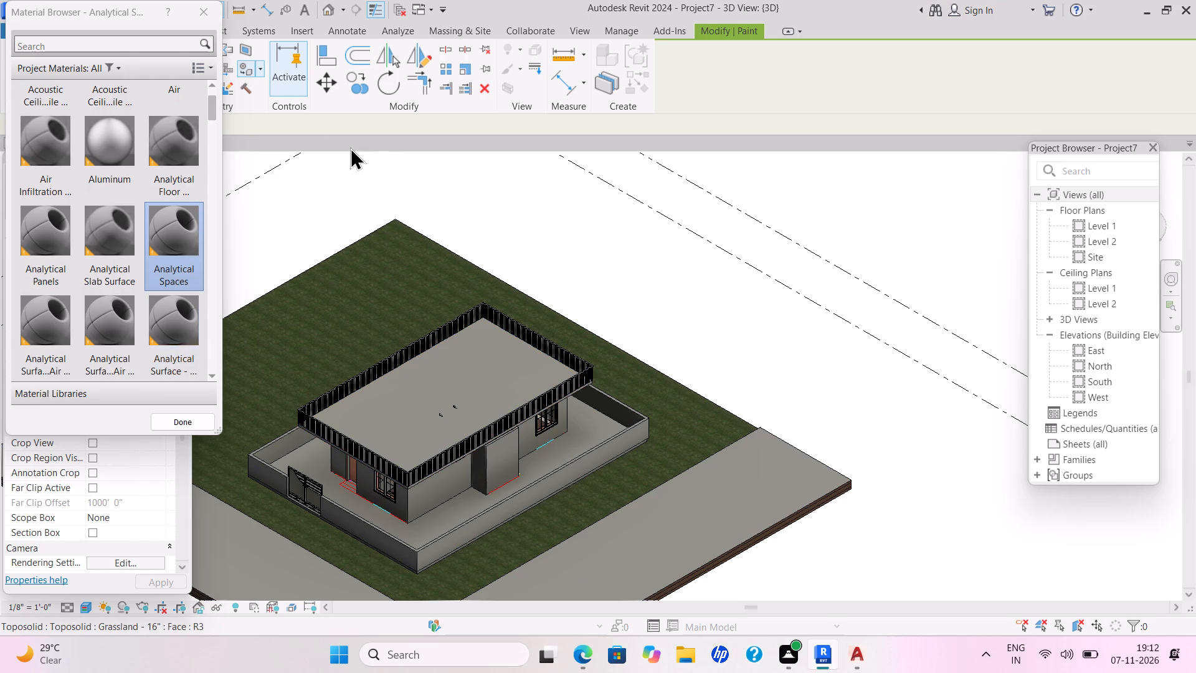
{"action": "key", "text": "Escape"}
{"action": "key", "text": "Escape"}
Restart the Paint command with the Copper material and paint the house's front exterior wall face around the window.
{"action": "left_click", "coordinate": [79, 26]}
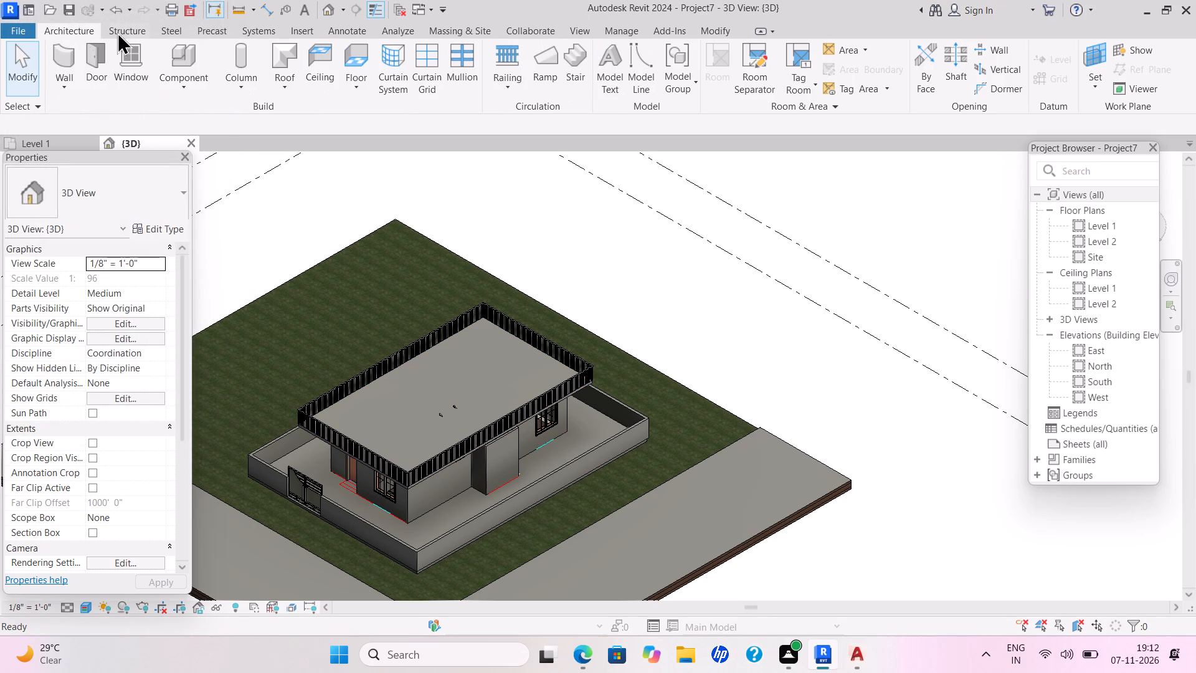
{"action": "left_click", "coordinate": [718, 28]}
{"action": "left_click", "coordinate": [257, 69]}
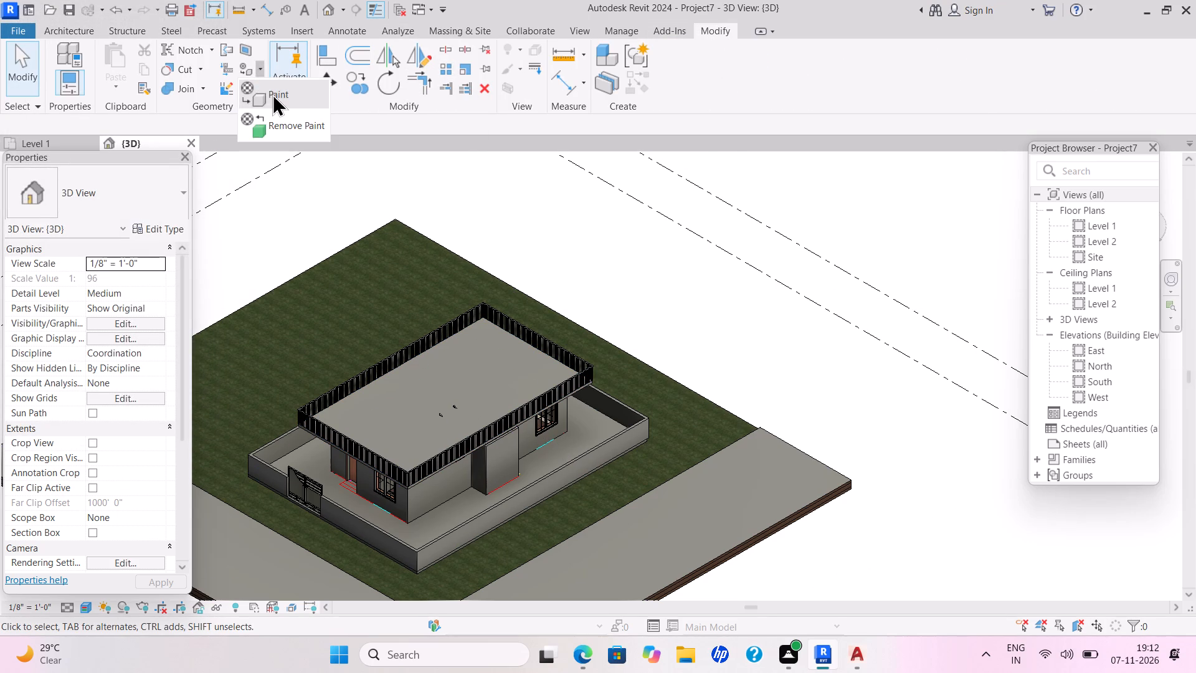
{"action": "left_click", "coordinate": [272, 93]}
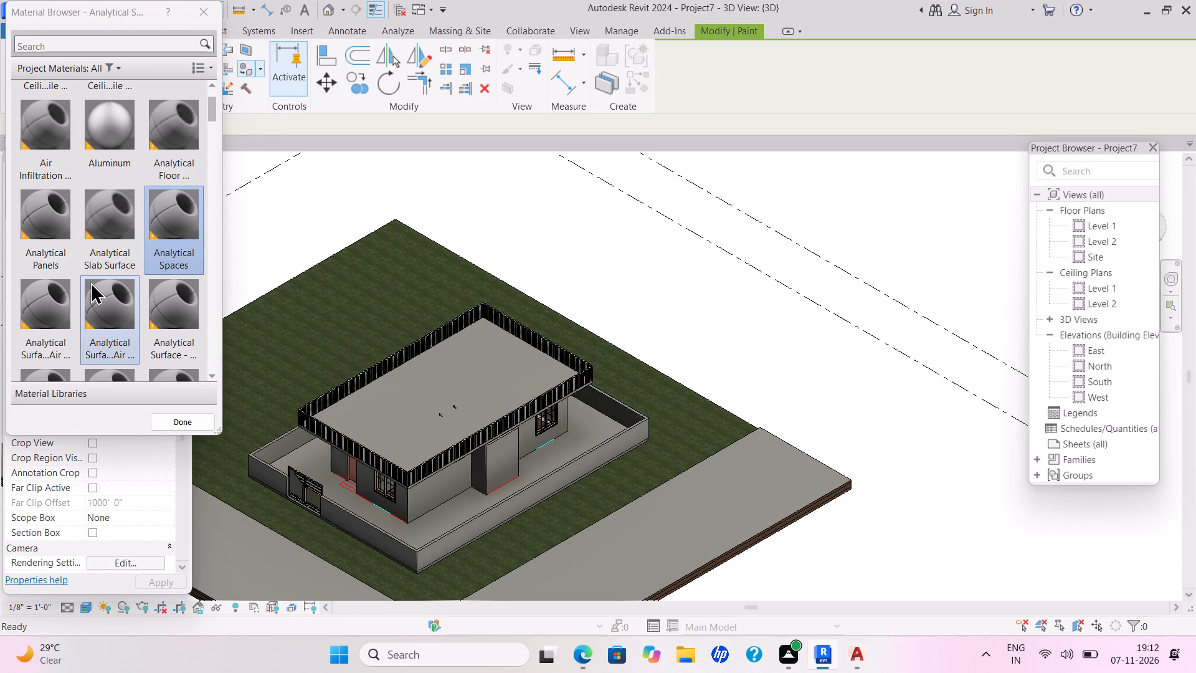
{"action": "scroll", "coordinate": [105, 313], "scroll_direction": "up", "scroll_amount": 1}
{"action": "scroll", "coordinate": [105, 313], "scroll_direction": "down", "scroll_amount": 4}
{"action": "scroll", "coordinate": [106, 313], "scroll_direction": "up", "scroll_amount": 1}
{"action": "scroll", "coordinate": [106, 313], "scroll_direction": "down", "scroll_amount": 1}
{"action": "scroll", "coordinate": [106, 313], "scroll_direction": "up", "scroll_amount": 2}
{"action": "scroll", "coordinate": [106, 313], "scroll_direction": "down", "scroll_amount": 1}
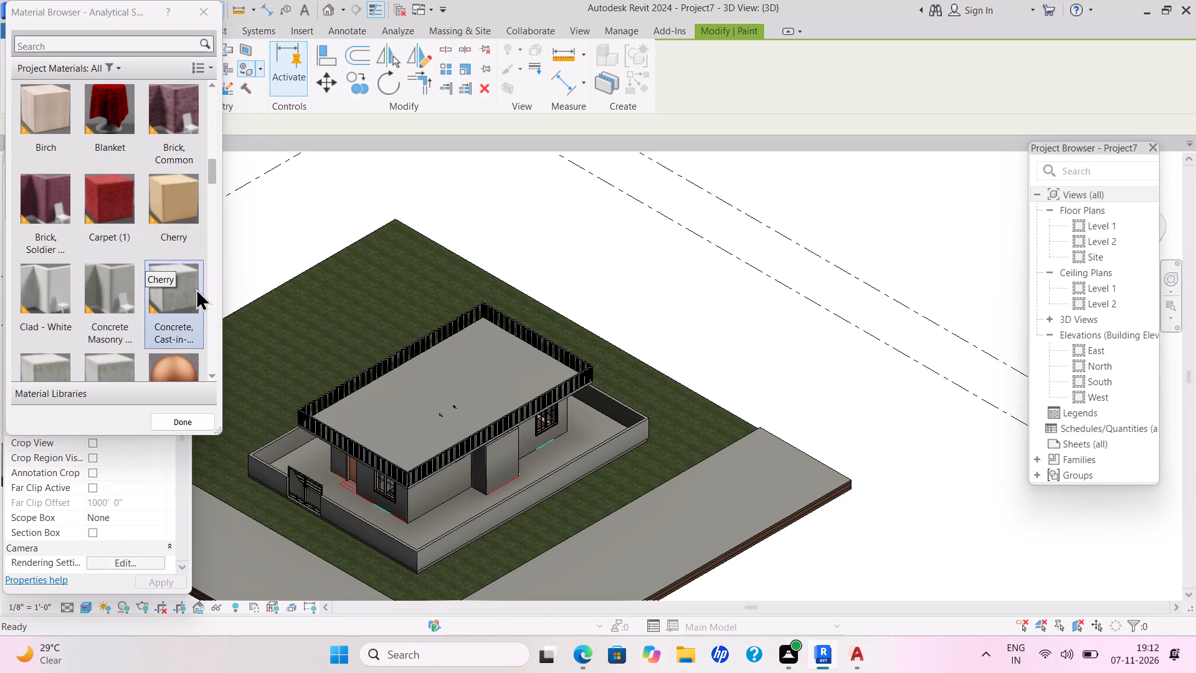
{"action": "left_click", "coordinate": [182, 344]}
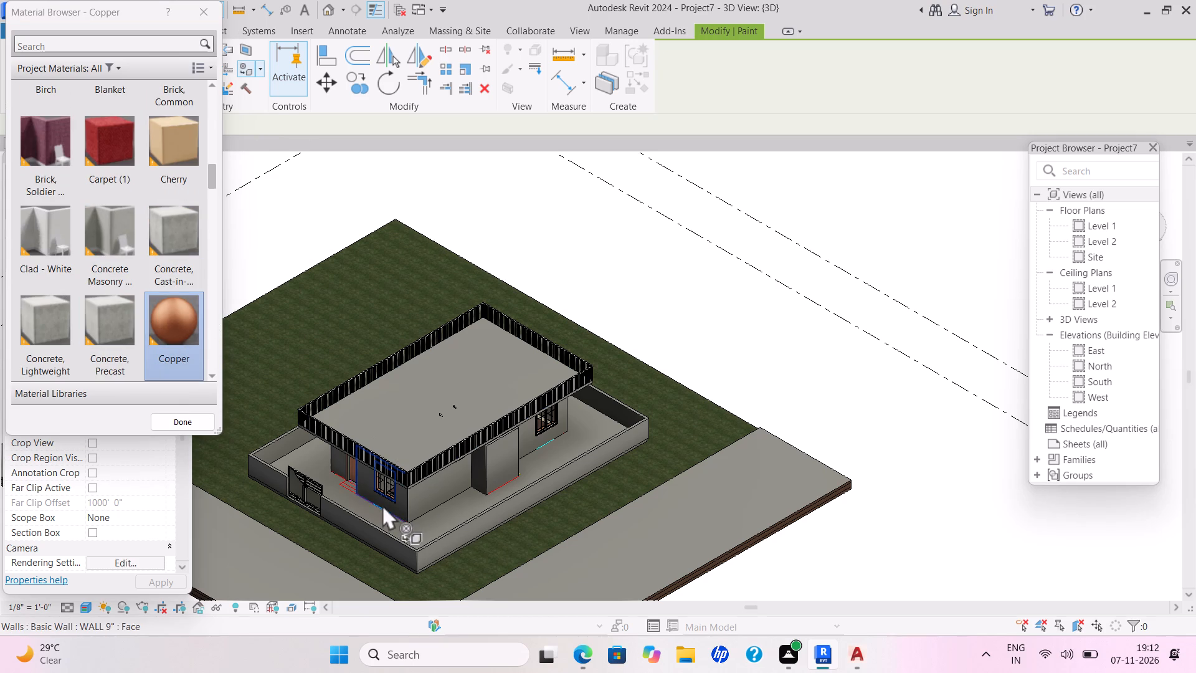
{"action": "left_click", "coordinate": [382, 505]}
{"action": "left_click", "coordinate": [397, 505]}
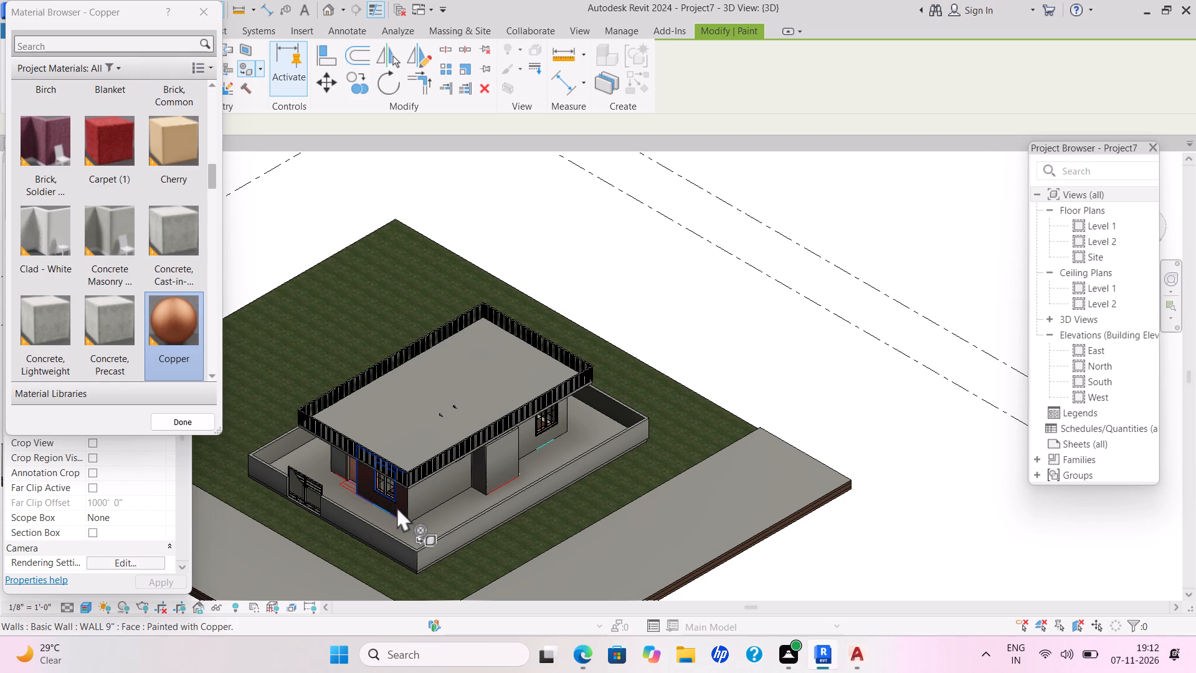
Paint the front wall faces around the entrance door and the long west wall face with Copper.
{"action": "middle_click_drag", "start_coordinate": [404, 508], "coordinate": [509, 470], "text": "shift"}
{"action": "scroll", "coordinate": [506, 470], "scroll_direction": "up", "scroll_amount": 1, "text": "shift"}
{"action": "scroll", "coordinate": [507, 470], "scroll_direction": "down", "scroll_amount": 2, "text": "shift"}
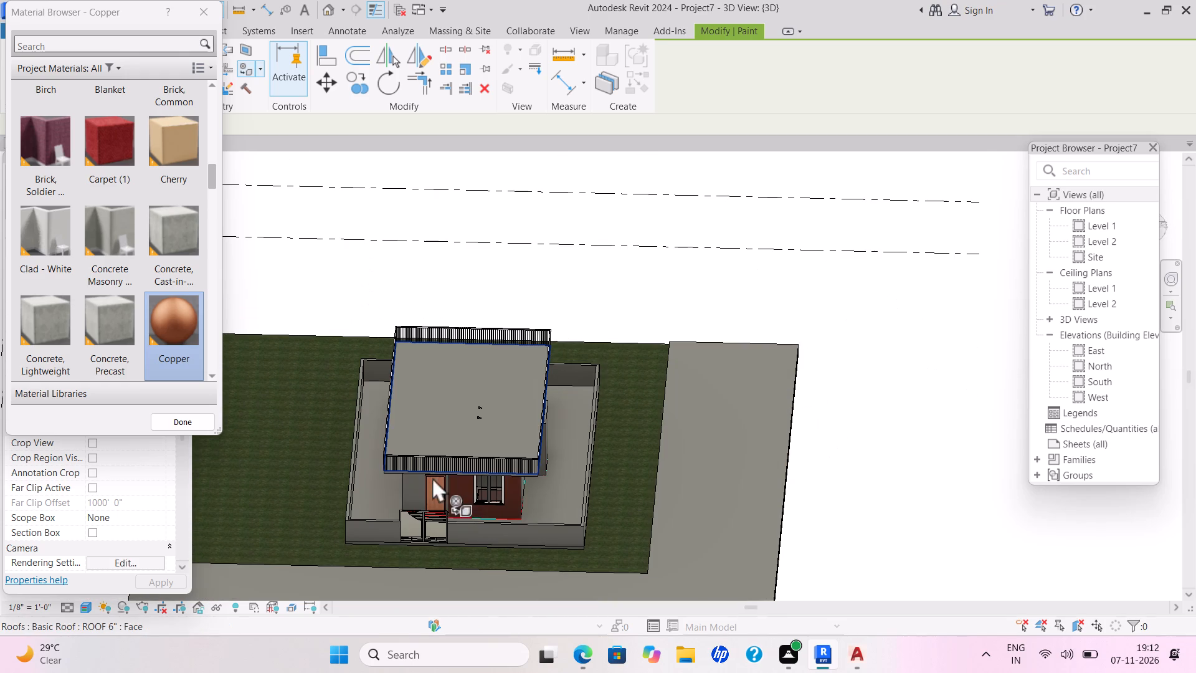
{"action": "left_click", "coordinate": [414, 487]}
{"action": "scroll", "coordinate": [447, 485], "scroll_direction": "down", "scroll_amount": 1, "text": "shift"}
{"action": "middle_click_drag", "start_coordinate": [450, 484], "coordinate": [536, 465], "text": "shift"}
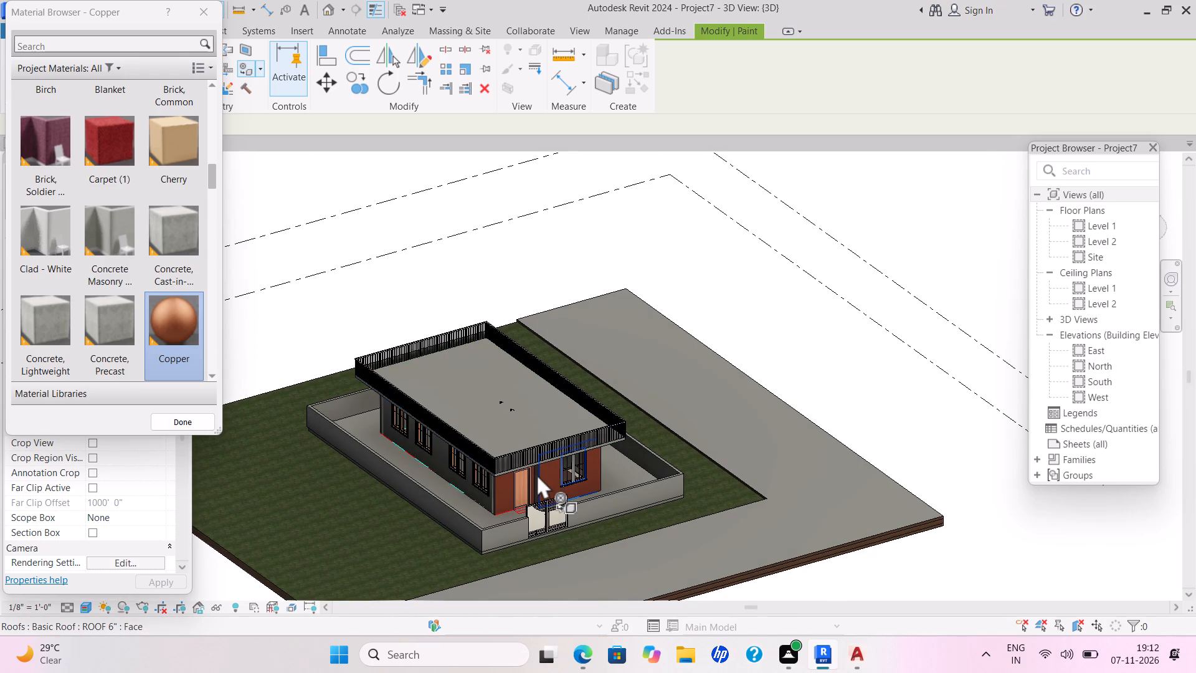
{"action": "left_click", "coordinate": [534, 482]}
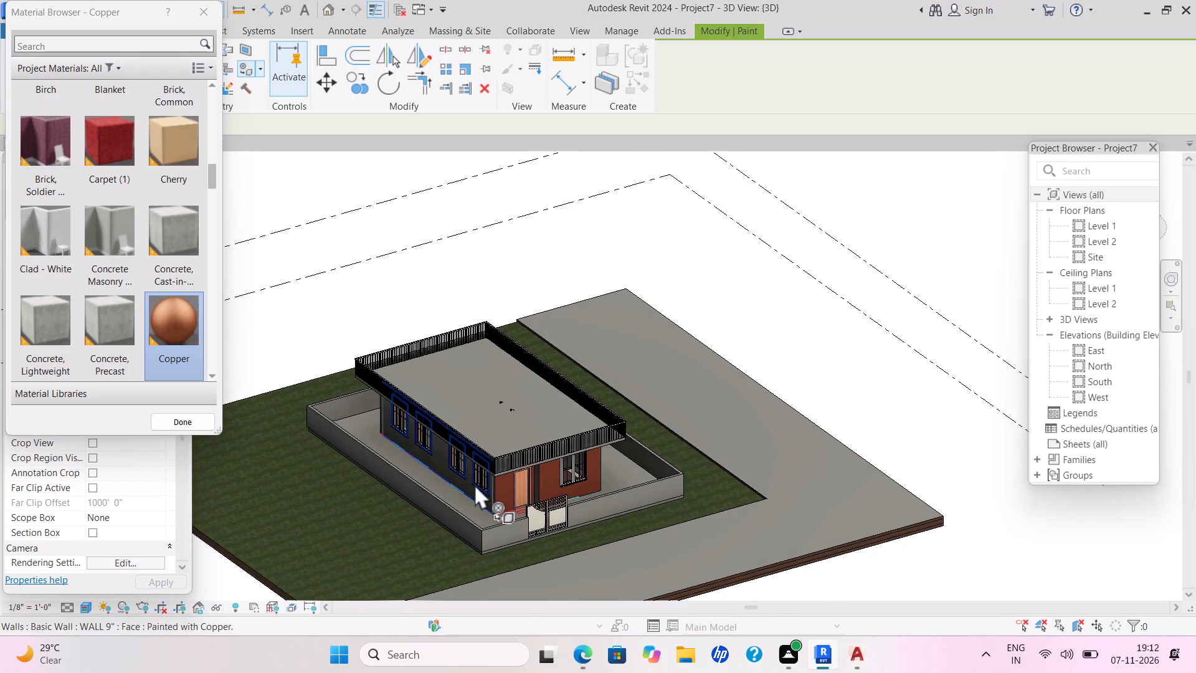
{"action": "left_click", "coordinate": [475, 484]}
Paint the front portion of the east wall and the adjoining projecting staircase wall faces with Copper.
{"action": "middle_click_drag", "start_coordinate": [569, 477], "coordinate": [354, 477], "text": "shift"}
{"action": "scroll", "coordinate": [567, 477], "scroll_direction": "down", "scroll_amount": 1, "text": "shift"}
{"action": "scroll", "coordinate": [354, 477], "scroll_direction": "up", "scroll_amount": 1, "text": "shift"}
{"action": "left_click", "coordinate": [399, 465]}
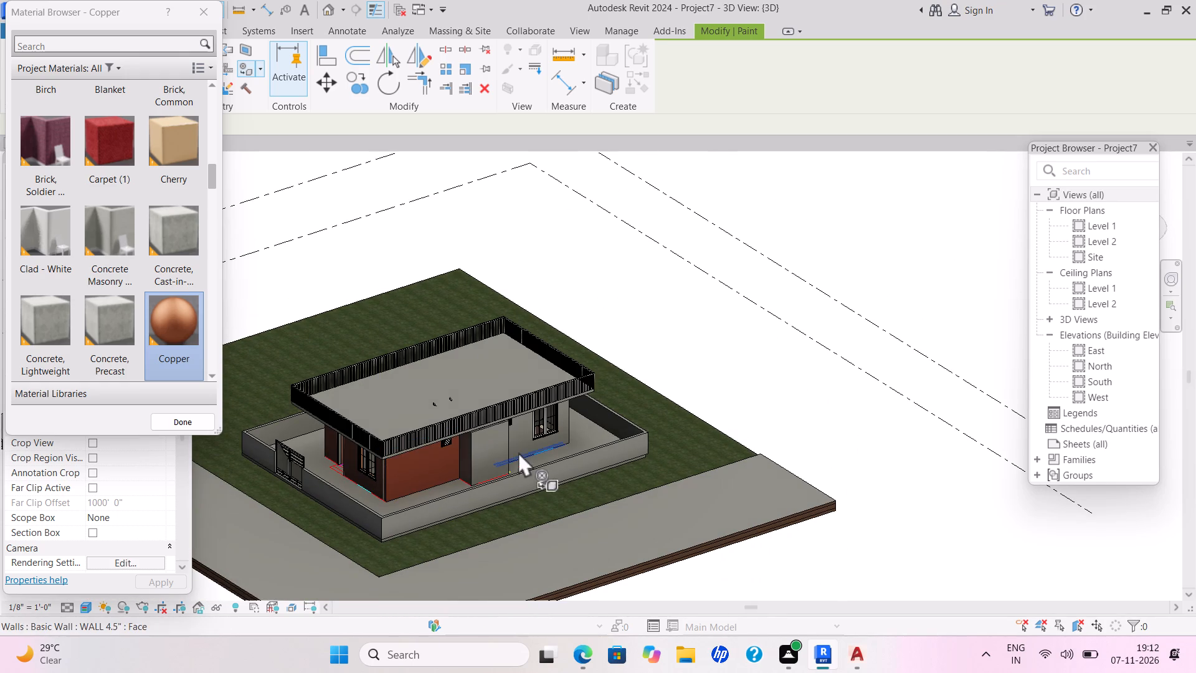
{"action": "middle_click_drag", "start_coordinate": [515, 451], "coordinate": [493, 455], "text": "shift"}
{"action": "middle_click_drag", "start_coordinate": [494, 447], "coordinate": [503, 443], "text": "shift"}
{"action": "middle_click_drag", "start_coordinate": [524, 439], "coordinate": [567, 426], "text": "shift"}
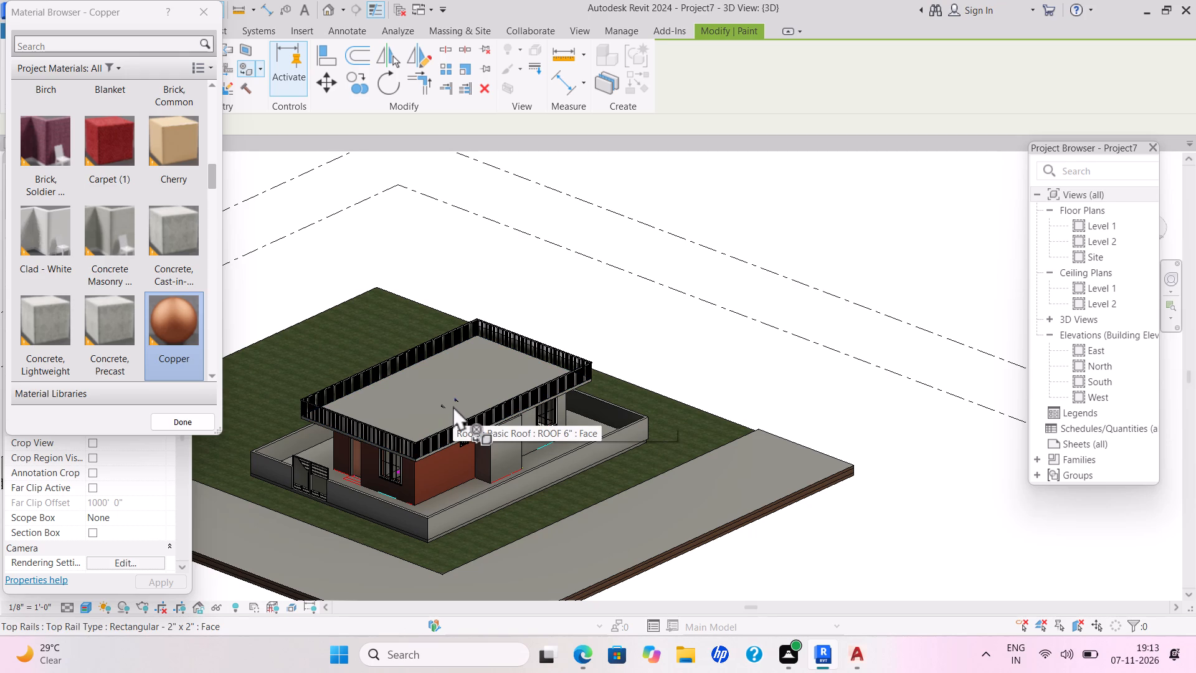
{"action": "left_click", "coordinate": [511, 451]}
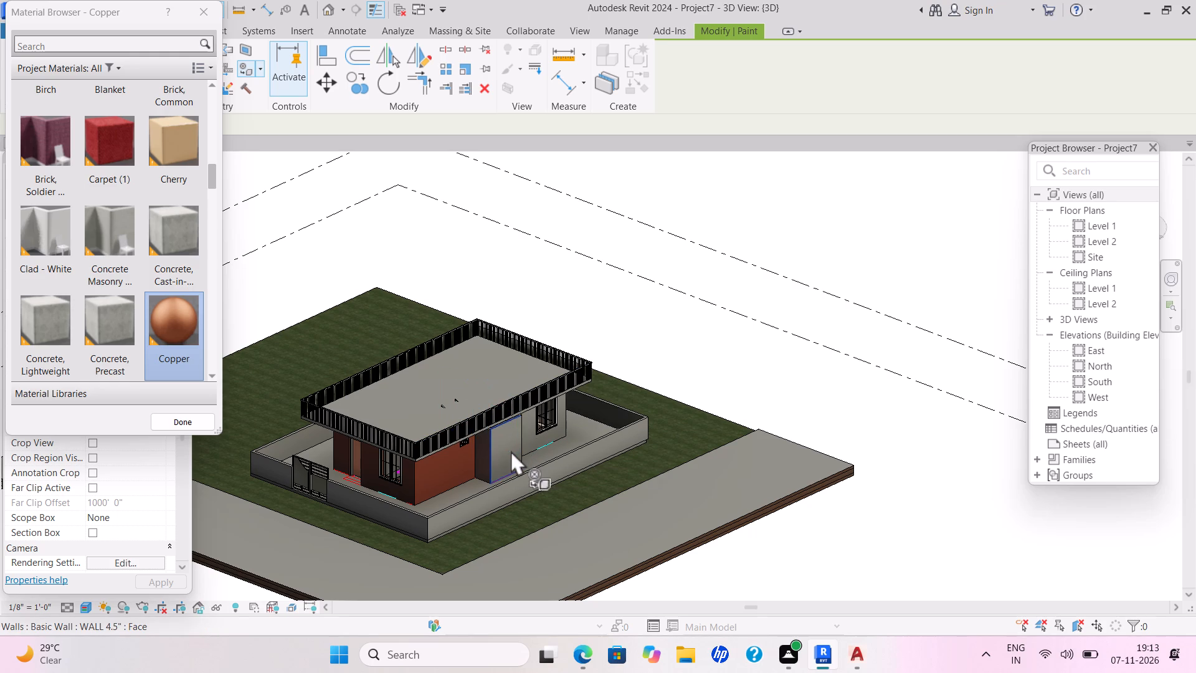
{"action": "left_click", "coordinate": [484, 456]}
{"action": "left_click", "coordinate": [483, 455]}
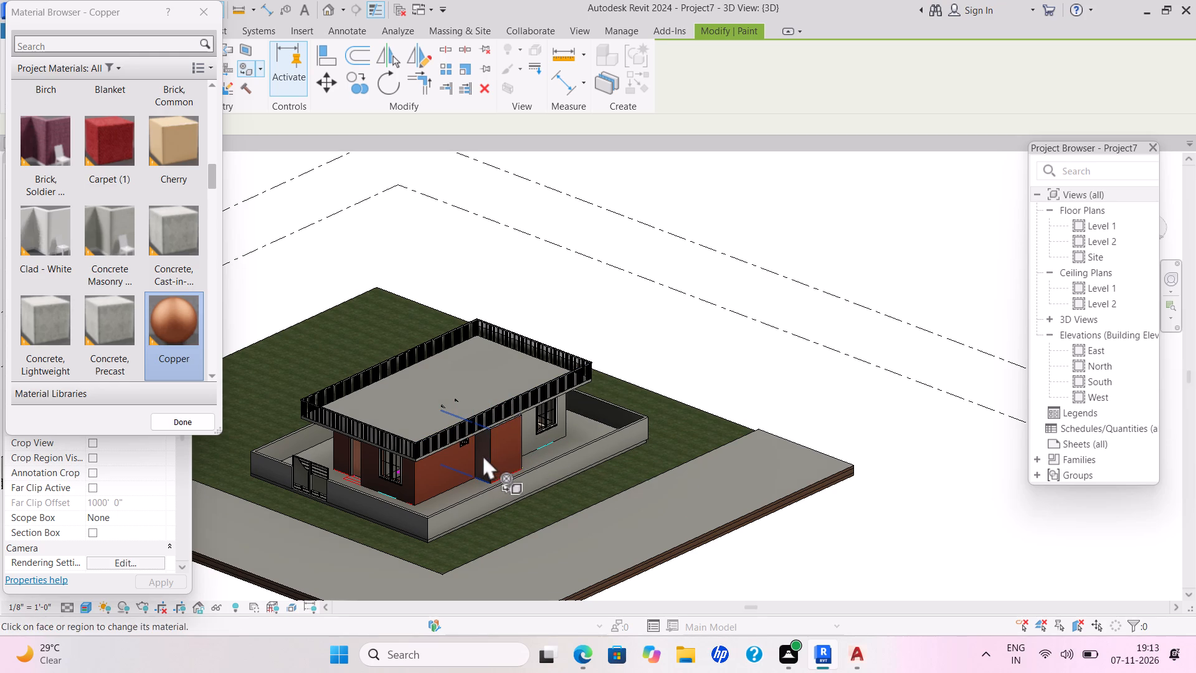
Paint the remaining east wall face with the window and the house's rear wall face with Copper.
{"action": "middle_click_drag", "start_coordinate": [560, 439], "coordinate": [398, 449], "text": "shift"}
{"action": "left_click", "coordinate": [452, 444]}
{"action": "left_click", "coordinate": [478, 444]}
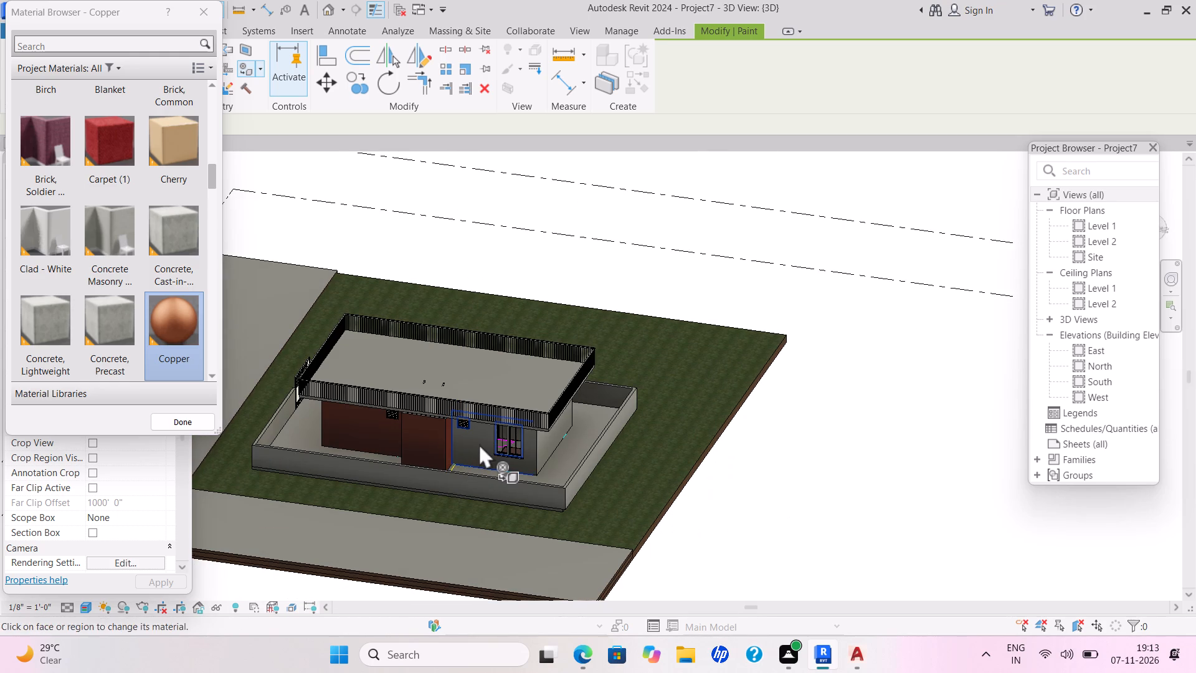
{"action": "middle_click_drag", "start_coordinate": [559, 444], "coordinate": [470, 453], "text": "shift"}
{"action": "scroll", "coordinate": [470, 453], "scroll_direction": "down", "scroll_amount": 1, "text": "shift"}
{"action": "scroll", "coordinate": [470, 453], "scroll_direction": "up", "scroll_amount": 2, "text": "shift"}
{"action": "scroll", "coordinate": [470, 453], "scroll_direction": "down", "scroll_amount": 3}
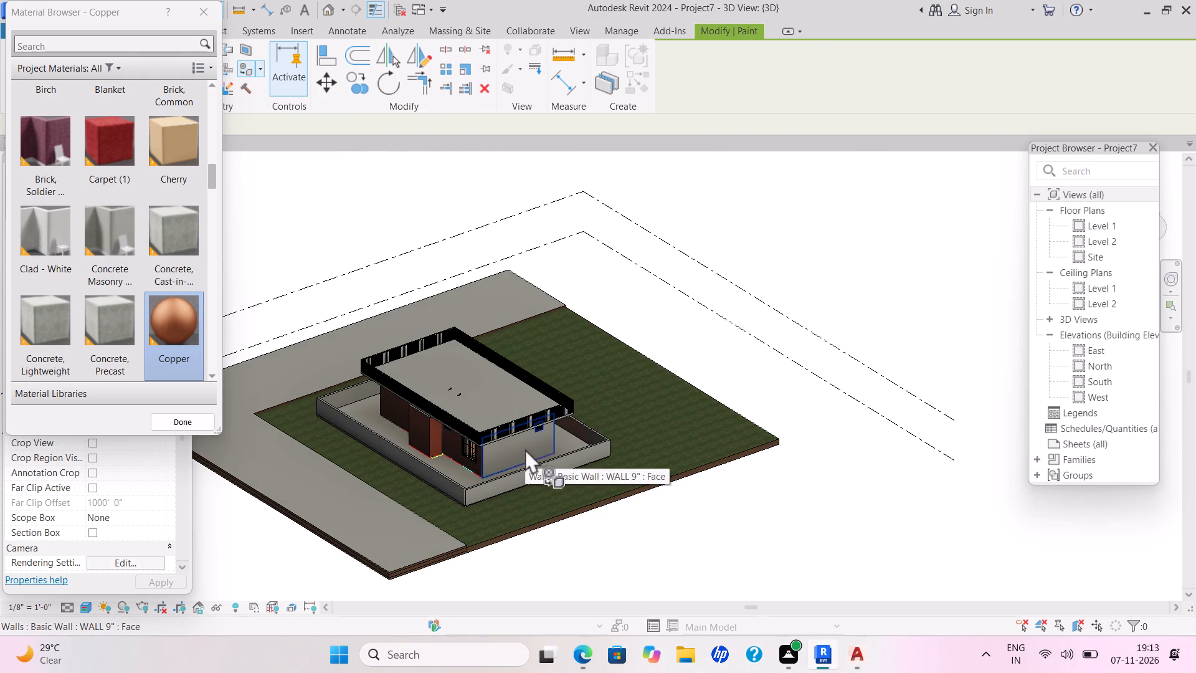
{"action": "left_click", "coordinate": [525, 449]}
Paint the floor inside the compound and the top of the house roof with the Door - Panel material.
{"action": "middle_click_drag", "start_coordinate": [561, 442], "coordinate": [335, 447], "text": "shift"}
{"action": "middle_click_drag", "start_coordinate": [605, 418], "coordinate": [308, 470], "text": "shift"}
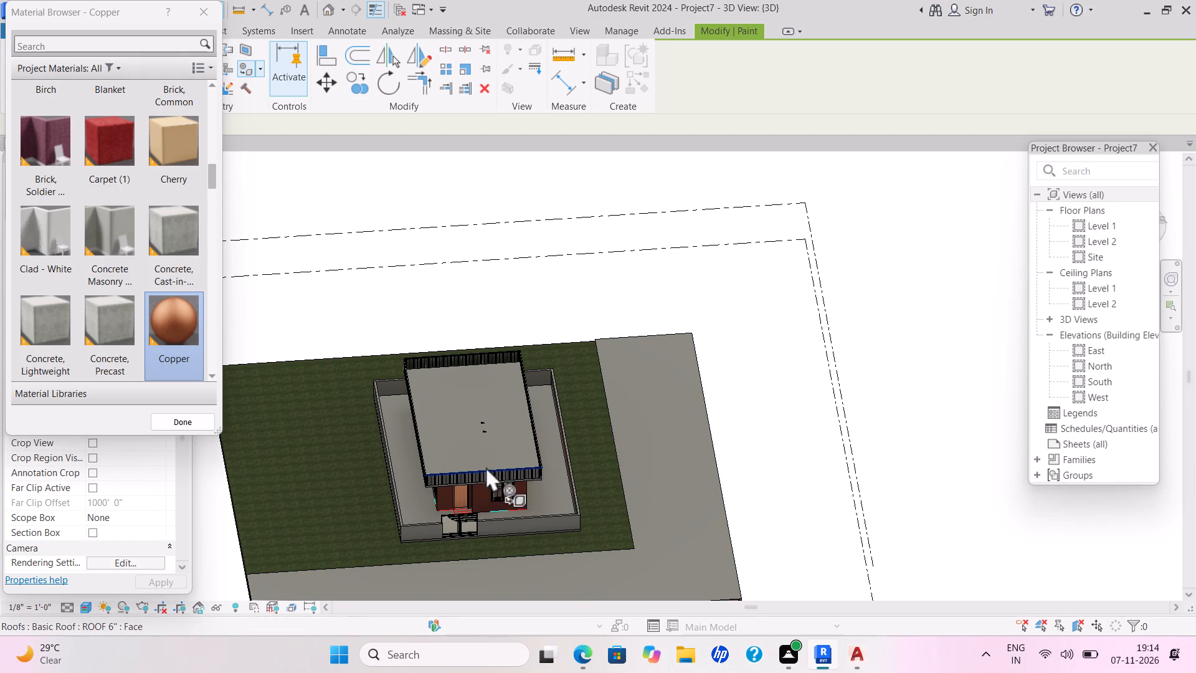
{"action": "scroll", "coordinate": [164, 187], "scroll_direction": "down", "scroll_amount": 1}
{"action": "scroll", "coordinate": [164, 187], "scroll_direction": "up", "scroll_amount": 1}
{"action": "scroll", "coordinate": [164, 187], "scroll_direction": "down", "scroll_amount": 1}
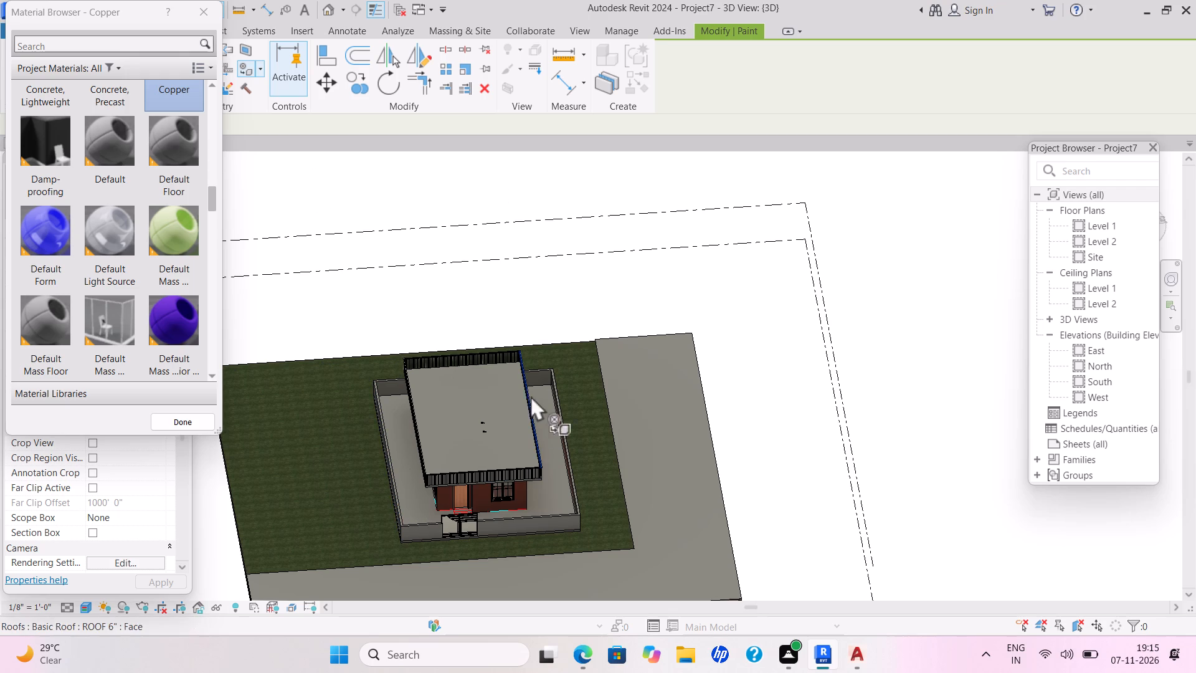
{"action": "scroll", "coordinate": [174, 186], "scroll_direction": "up", "scroll_amount": 2}
{"action": "scroll", "coordinate": [174, 186], "scroll_direction": "down", "scroll_amount": 3}
{"action": "scroll", "coordinate": [169, 181], "scroll_direction": "up", "scroll_amount": 3}
{"action": "scroll", "coordinate": [169, 181], "scroll_direction": "down", "scroll_amount": 3}
{"action": "scroll", "coordinate": [169, 181], "scroll_direction": "up", "scroll_amount": 1}
{"action": "scroll", "coordinate": [169, 181], "scroll_direction": "down", "scroll_amount": 1}
{"action": "left_click", "coordinate": [177, 313]}
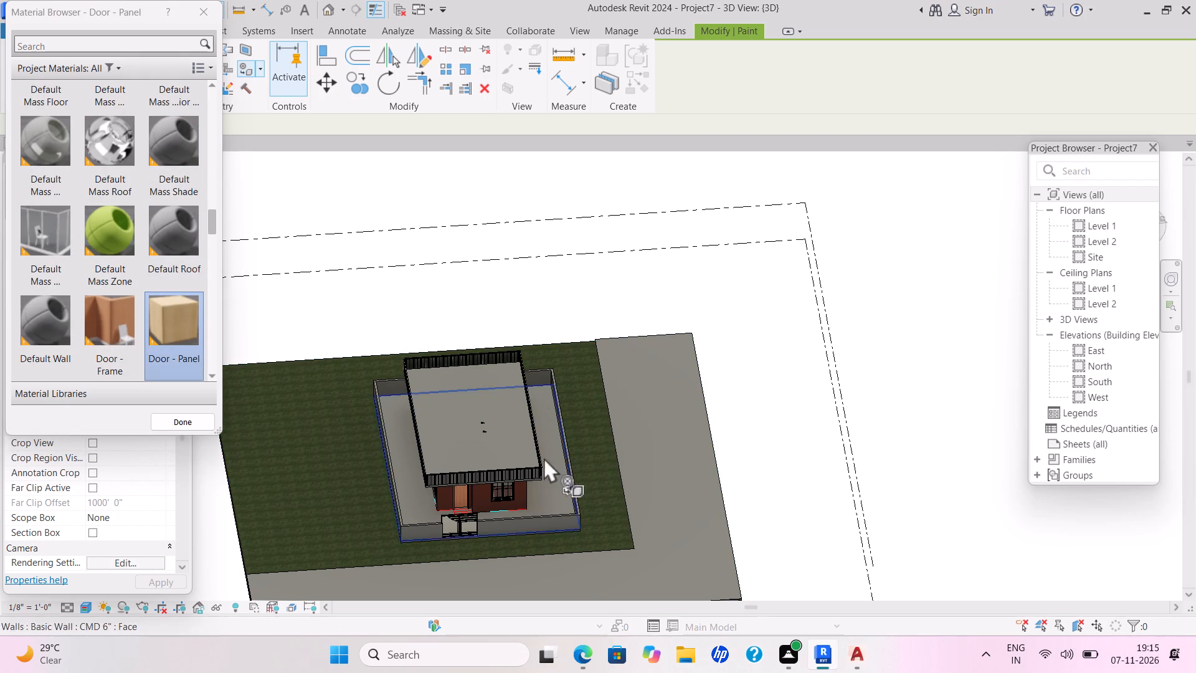
{"action": "left_click", "coordinate": [550, 478]}
{"action": "left_click", "coordinate": [480, 396]}
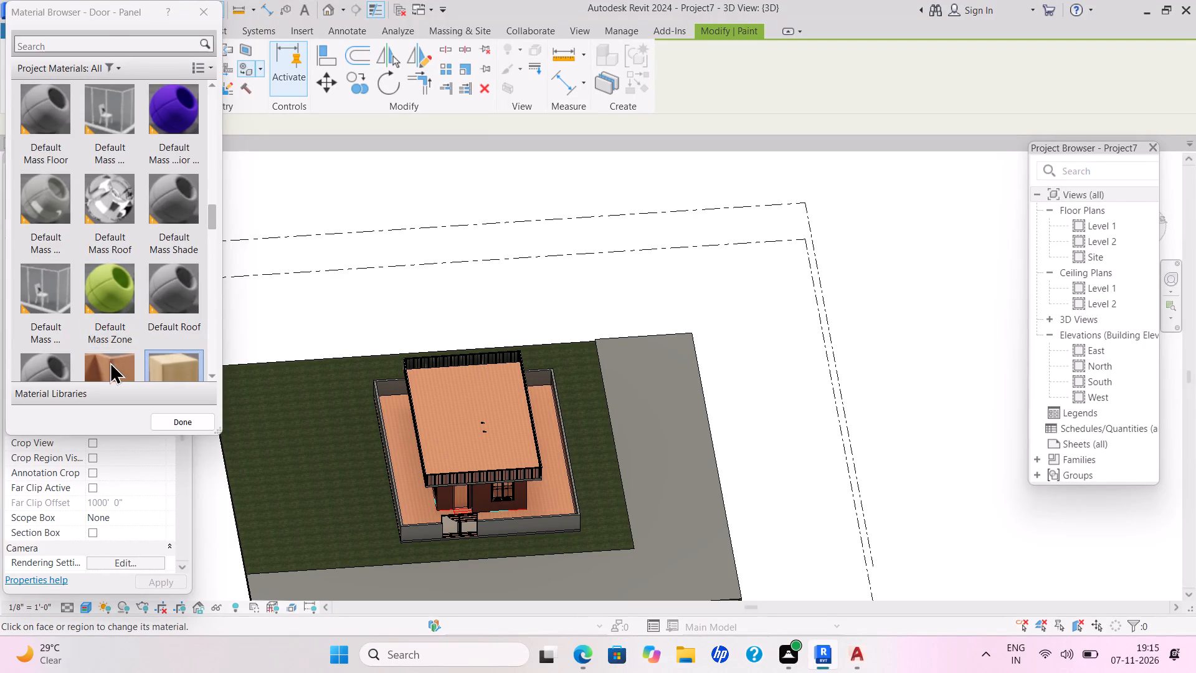
Choose the Clad - White material and paint the inner face of the rear compound wall with it.
{"action": "left_click", "coordinate": [116, 330]}
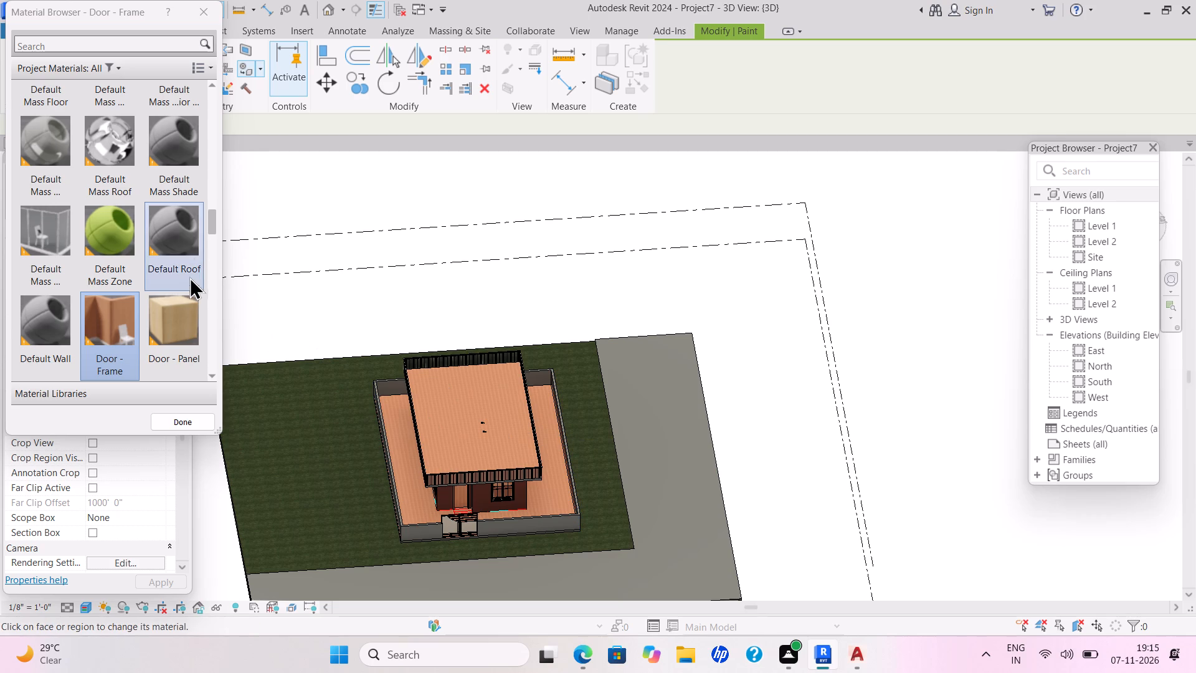
{"action": "scroll", "coordinate": [185, 288], "scroll_direction": "up", "scroll_amount": 1}
{"action": "scroll", "coordinate": [184, 288], "scroll_direction": "down", "scroll_amount": 1}
{"action": "scroll", "coordinate": [116, 196], "scroll_direction": "up", "scroll_amount": 1}
{"action": "scroll", "coordinate": [115, 196], "scroll_direction": "down", "scroll_amount": 1}
{"action": "scroll", "coordinate": [115, 196], "scroll_direction": "up", "scroll_amount": 1}
{"action": "scroll", "coordinate": [115, 196], "scroll_direction": "down", "scroll_amount": 2}
{"action": "scroll", "coordinate": [115, 196], "scroll_direction": "up", "scroll_amount": 1}
{"action": "scroll", "coordinate": [115, 196], "scroll_direction": "down", "scroll_amount": 1}
{"action": "scroll", "coordinate": [115, 195], "scroll_direction": "up", "scroll_amount": 1}
{"action": "scroll", "coordinate": [115, 194], "scroll_direction": "down", "scroll_amount": 1}
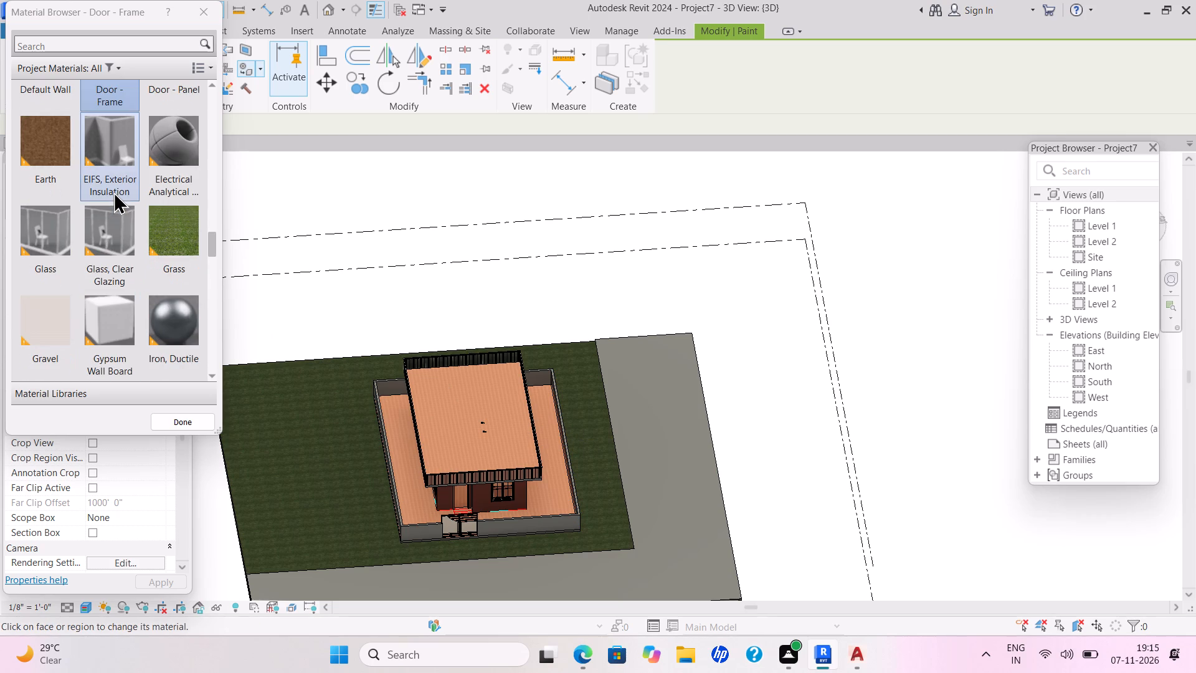
{"action": "scroll", "coordinate": [113, 191], "scroll_direction": "up", "scroll_amount": 1}
{"action": "scroll", "coordinate": [113, 191], "scroll_direction": "down", "scroll_amount": 1}
{"action": "scroll", "coordinate": [113, 191], "scroll_direction": "up", "scroll_amount": 3}
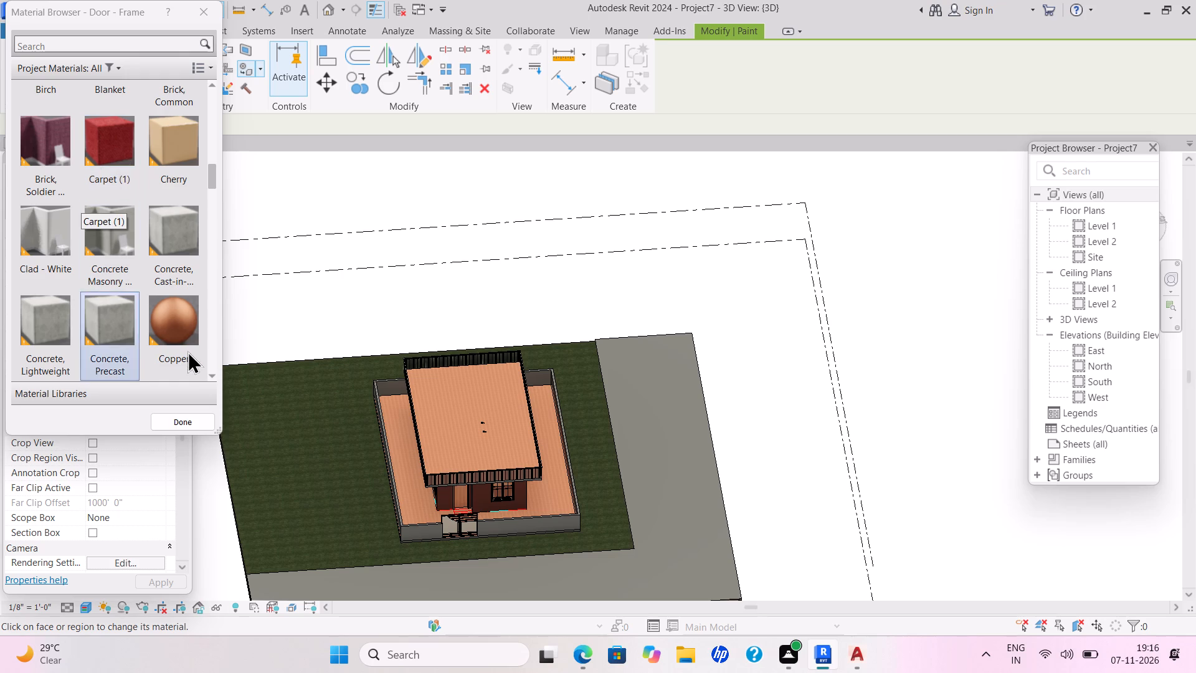
{"action": "left_click", "coordinate": [53, 254]}
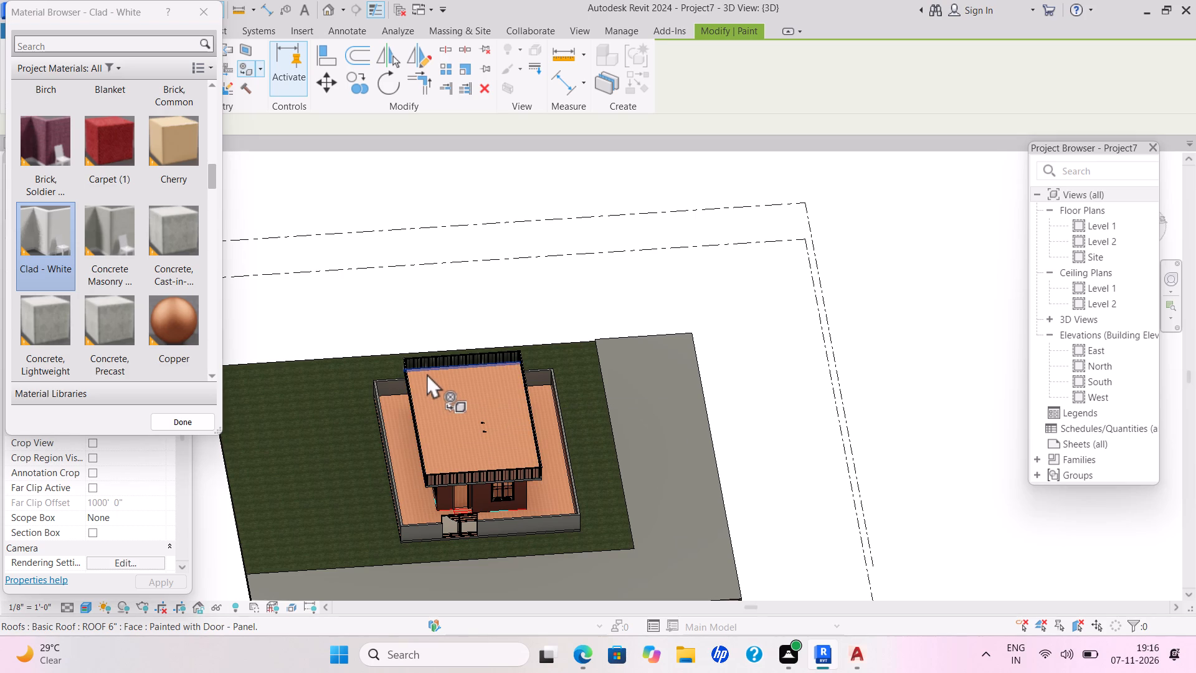
{"action": "left_click", "coordinate": [394, 387]}
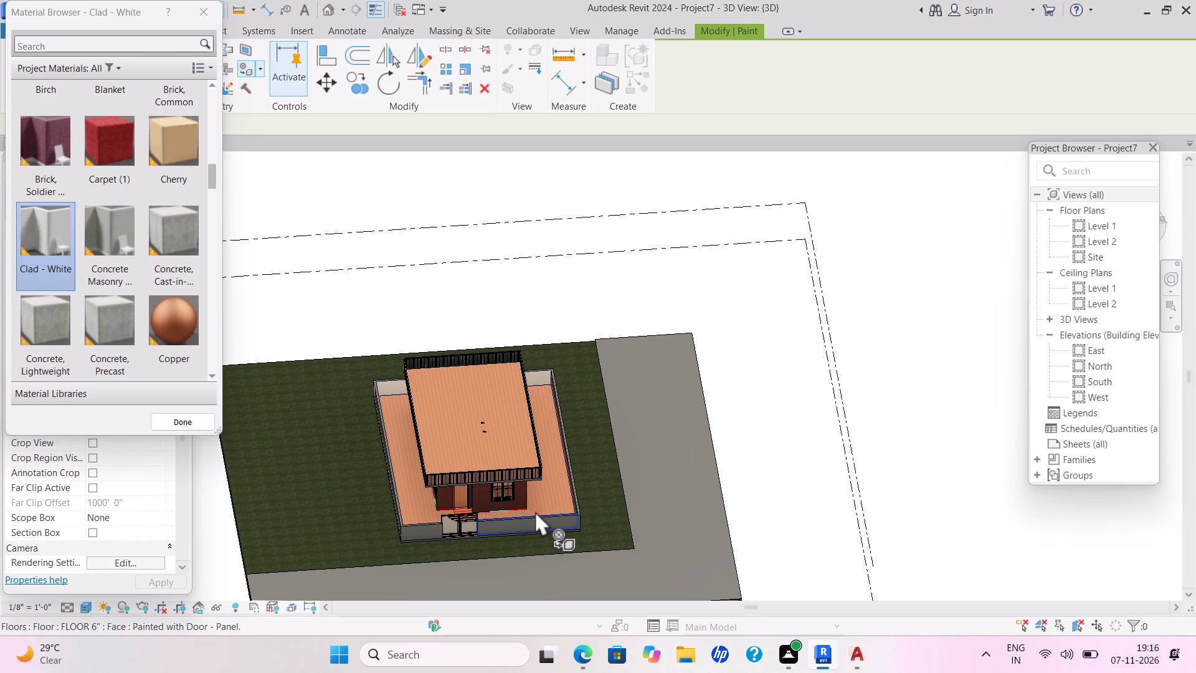
Paint the inner faces of the east and front compound walls with Clad - White.
{"action": "middle_click_drag", "start_coordinate": [533, 508], "coordinate": [620, 502], "text": "shift"}
{"action": "left_click", "coordinate": [629, 456]}
{"action": "middle_click_drag", "start_coordinate": [607, 479], "coordinate": [701, 500], "text": "shift"}
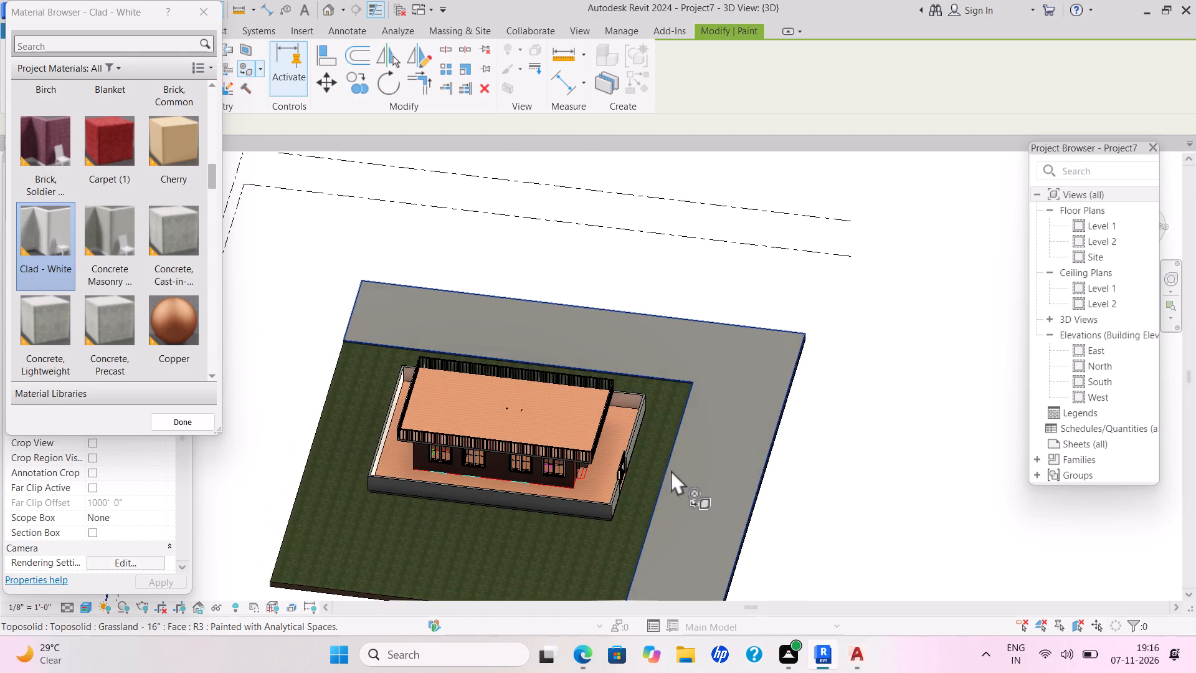
{"action": "middle_click_drag", "start_coordinate": [653, 473], "coordinate": [731, 468], "text": "shift"}
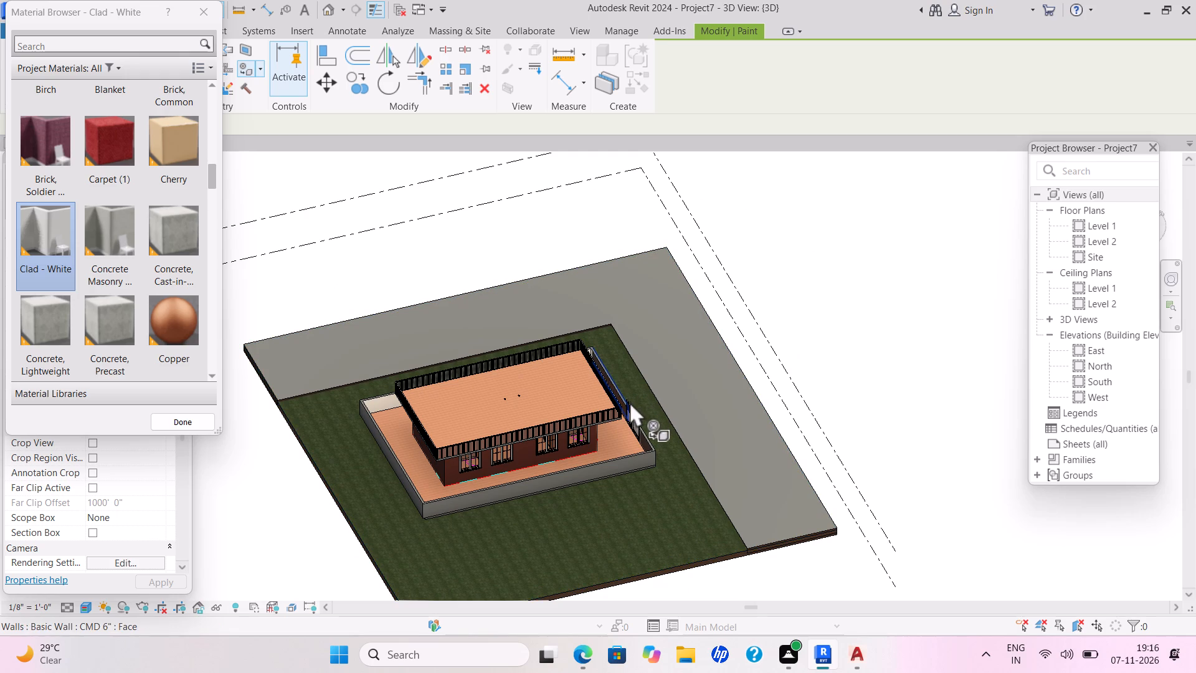
{"action": "left_click", "coordinate": [630, 402]}
{"action": "left_click", "coordinate": [642, 435]}
Paint the west compound wall's inner face and the outer faces of the rear and east compound walls with Clad - White.
{"action": "middle_click_drag", "start_coordinate": [622, 463], "coordinate": [793, 468], "text": "shift"}
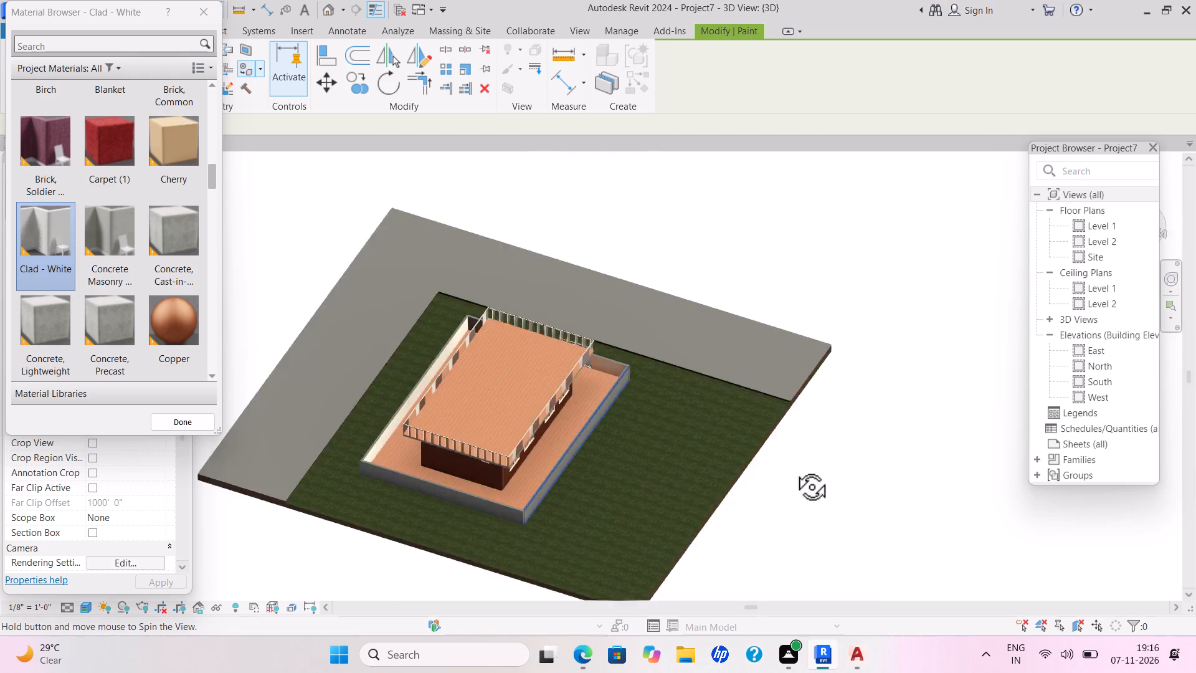
{"action": "middle_click_drag", "start_coordinate": [793, 468], "coordinate": [810, 459], "text": "shift"}
{"action": "scroll", "coordinate": [567, 461], "scroll_direction": "up", "scroll_amount": 2}
{"action": "scroll", "coordinate": [570, 462], "scroll_direction": "down", "scroll_amount": 1, "text": "shift"}
{"action": "middle_click_drag", "start_coordinate": [572, 463], "coordinate": [703, 413], "text": "shift"}
{"action": "scroll", "coordinate": [696, 418], "scroll_direction": "down", "scroll_amount": 1, "text": "shift"}
{"action": "scroll", "coordinate": [696, 418], "scroll_direction": "up", "scroll_amount": 1, "text": "shift"}
{"action": "scroll", "coordinate": [698, 417], "scroll_direction": "down", "scroll_amount": 1, "text": "shift"}
{"action": "scroll", "coordinate": [703, 413], "scroll_direction": "up", "scroll_amount": 1, "text": "shift"}
{"action": "scroll", "coordinate": [703, 413], "scroll_direction": "down", "scroll_amount": 2}
{"action": "scroll", "coordinate": [703, 413], "scroll_direction": "up", "scroll_amount": 2}
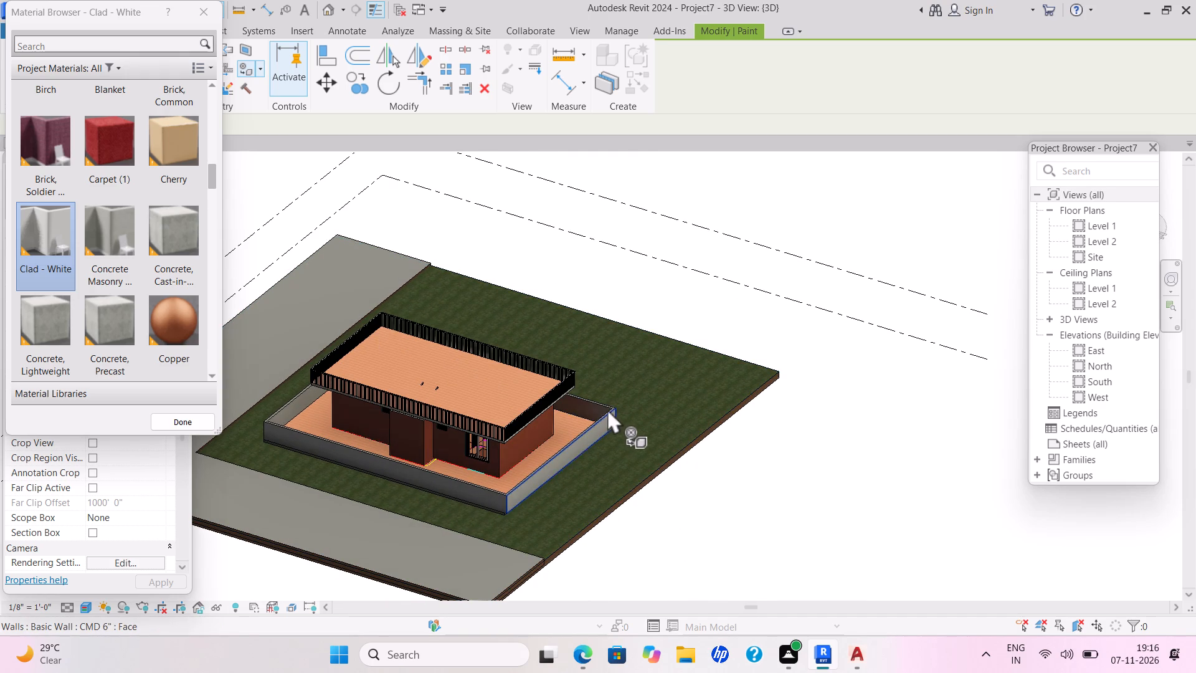
{"action": "left_click", "coordinate": [597, 406]}
{"action": "left_click", "coordinate": [595, 432]}
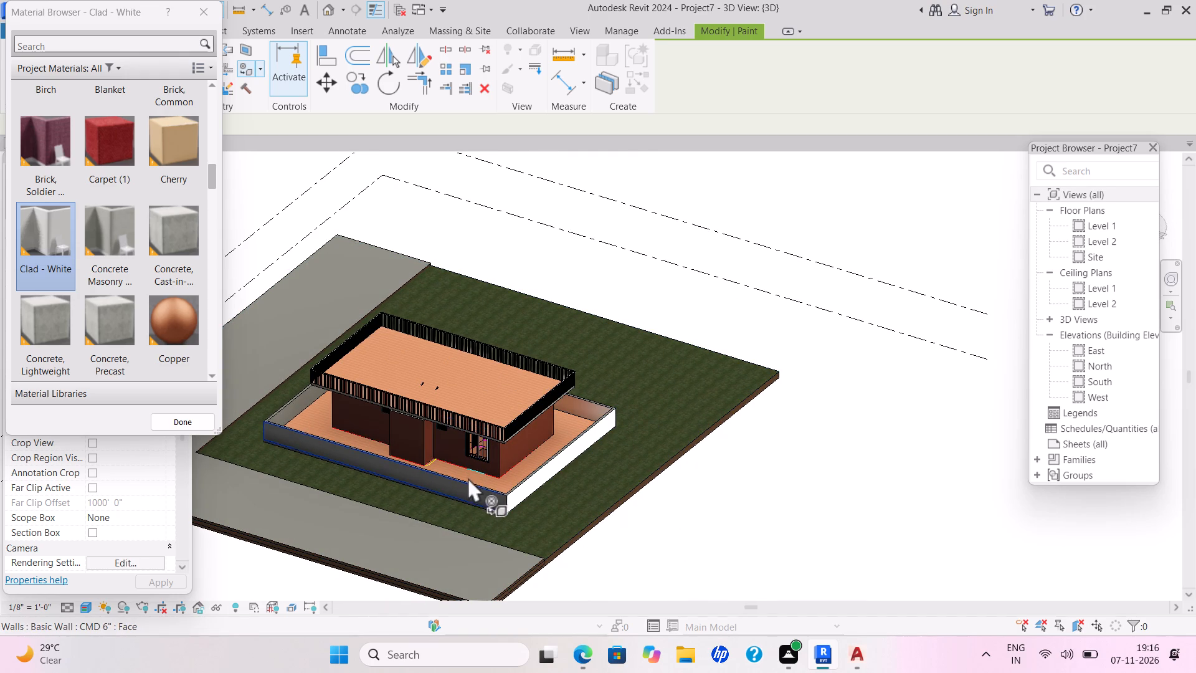
{"action": "left_click", "coordinate": [468, 482]}
Paint the outer faces of the west compound wall and the front wall beside the gate with Clad - White, and finish painting.
{"action": "middle_click_drag", "start_coordinate": [489, 484], "coordinate": [747, 455], "text": "shift"}
{"action": "scroll", "coordinate": [747, 455], "scroll_direction": "down", "scroll_amount": 1, "text": "shift"}
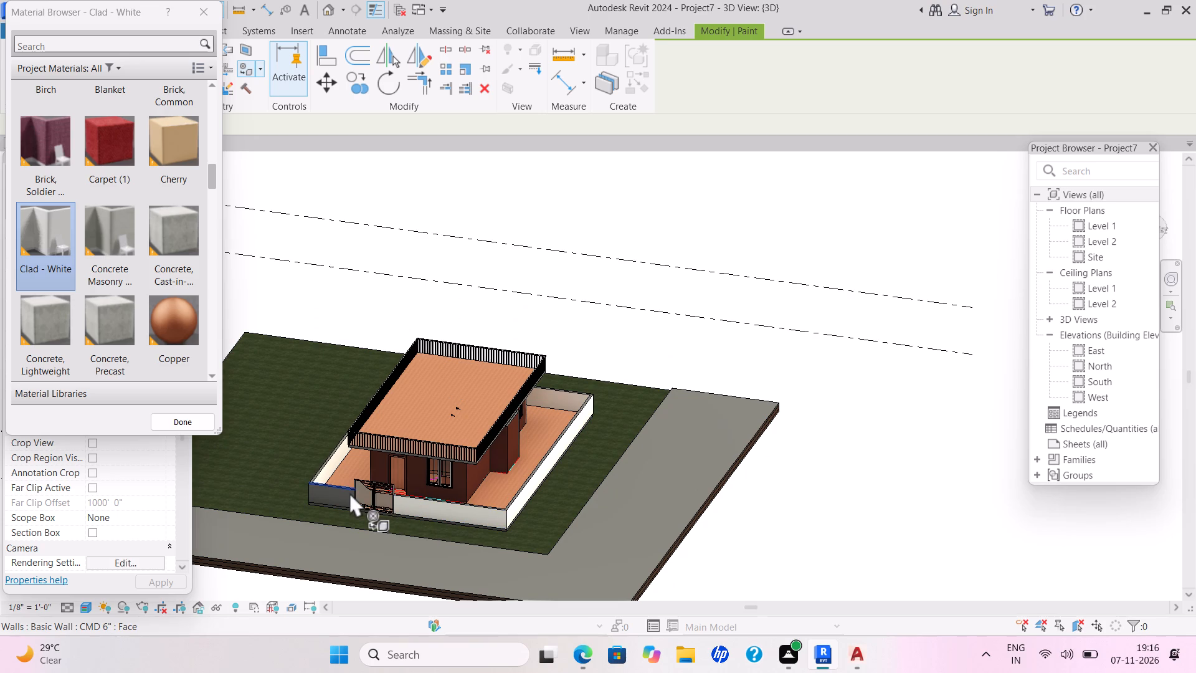
{"action": "left_click", "coordinate": [349, 492]}
{"action": "scroll", "coordinate": [411, 497], "scroll_direction": "down", "scroll_amount": 1, "text": "shift"}
{"action": "scroll", "coordinate": [411, 497], "scroll_direction": "up", "scroll_amount": 1, "text": "shift"}
{"action": "middle_click_drag", "start_coordinate": [411, 497], "coordinate": [602, 481], "text": "shift"}
{"action": "scroll", "coordinate": [601, 481], "scroll_direction": "up", "scroll_amount": 2, "text": "shift"}
{"action": "left_click", "coordinate": [540, 502]}
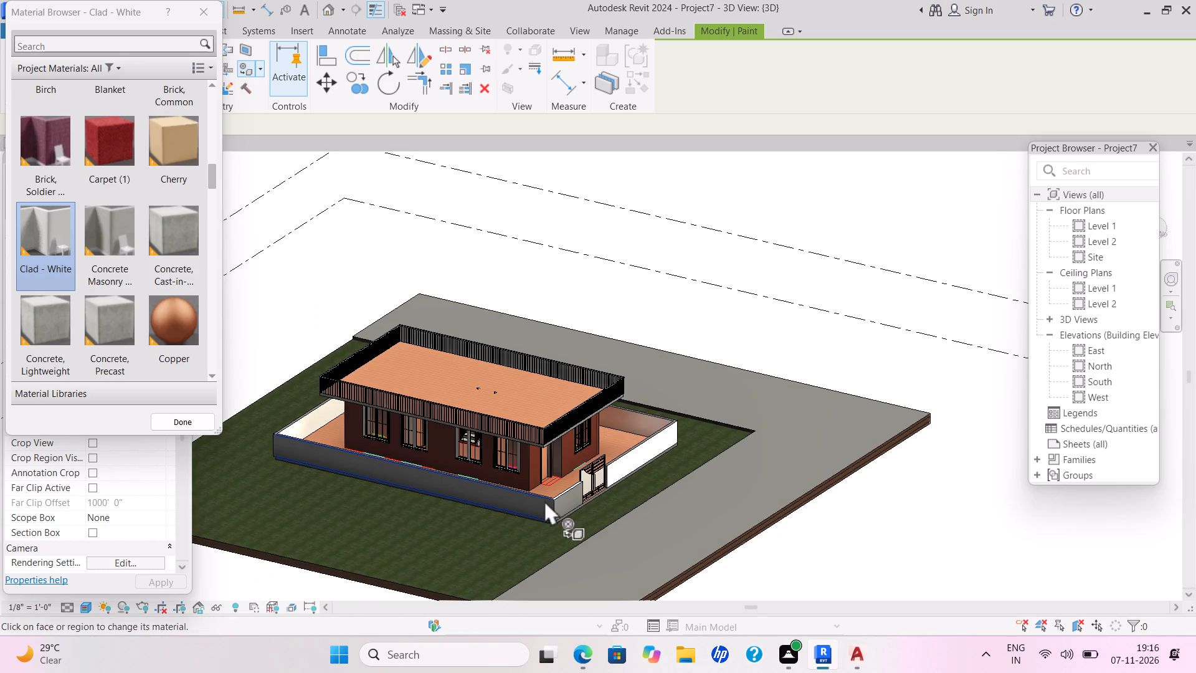
{"action": "left_click", "coordinate": [571, 497]}
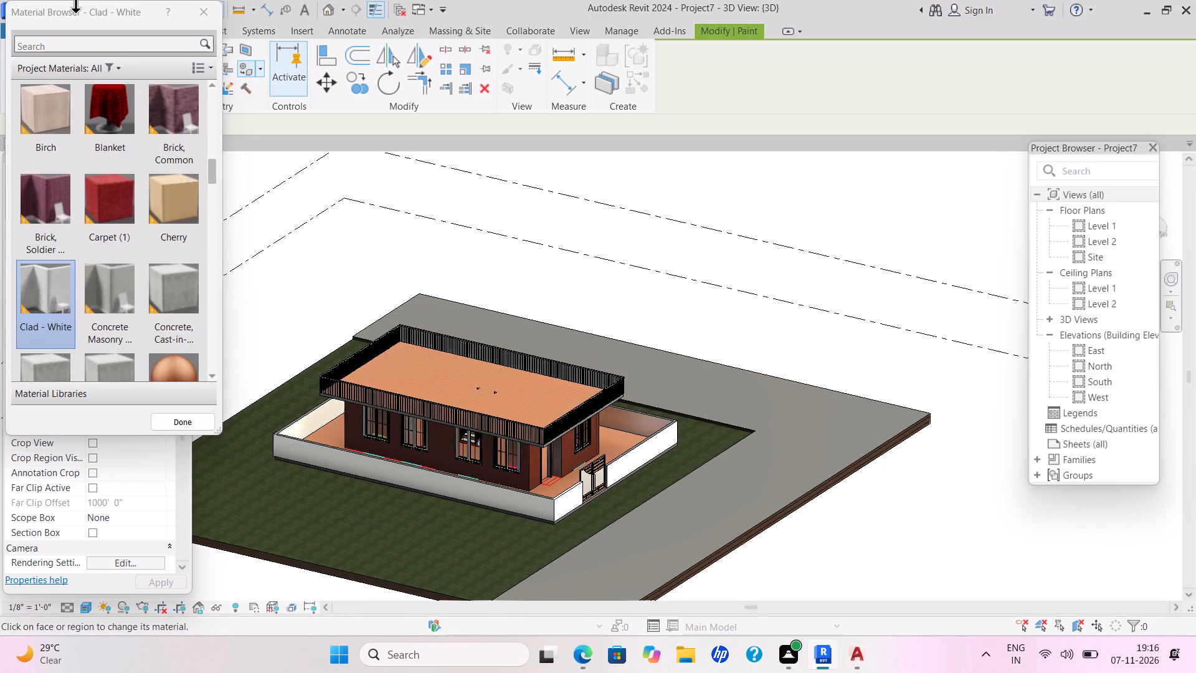
{"action": "left_click", "coordinate": [211, 7]}
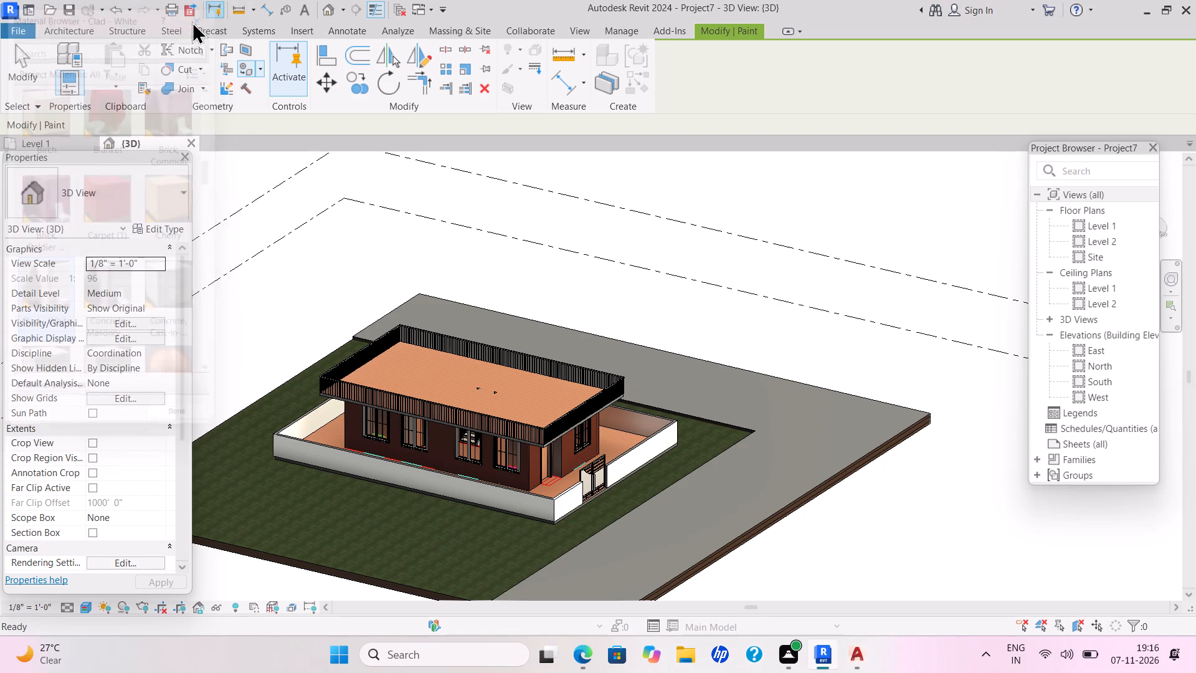
{"action": "left_click", "coordinate": [713, 189]}
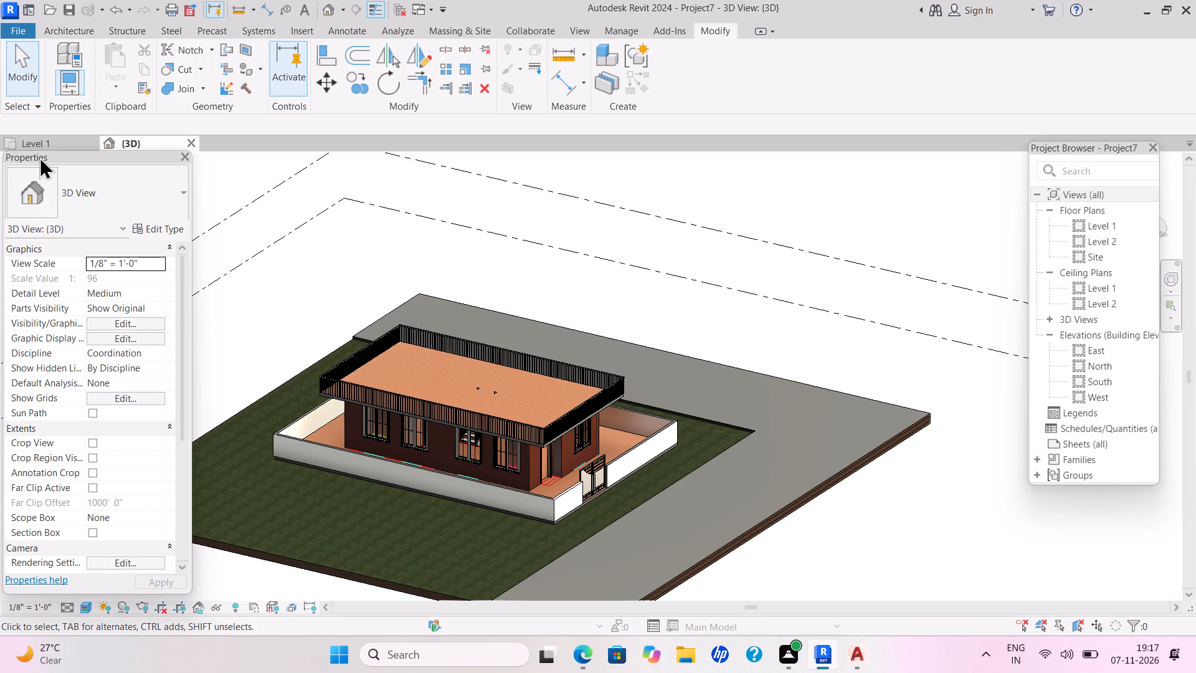
Open the Level 1 floor plan view.
{"action": "left_click", "coordinate": [37, 140]}
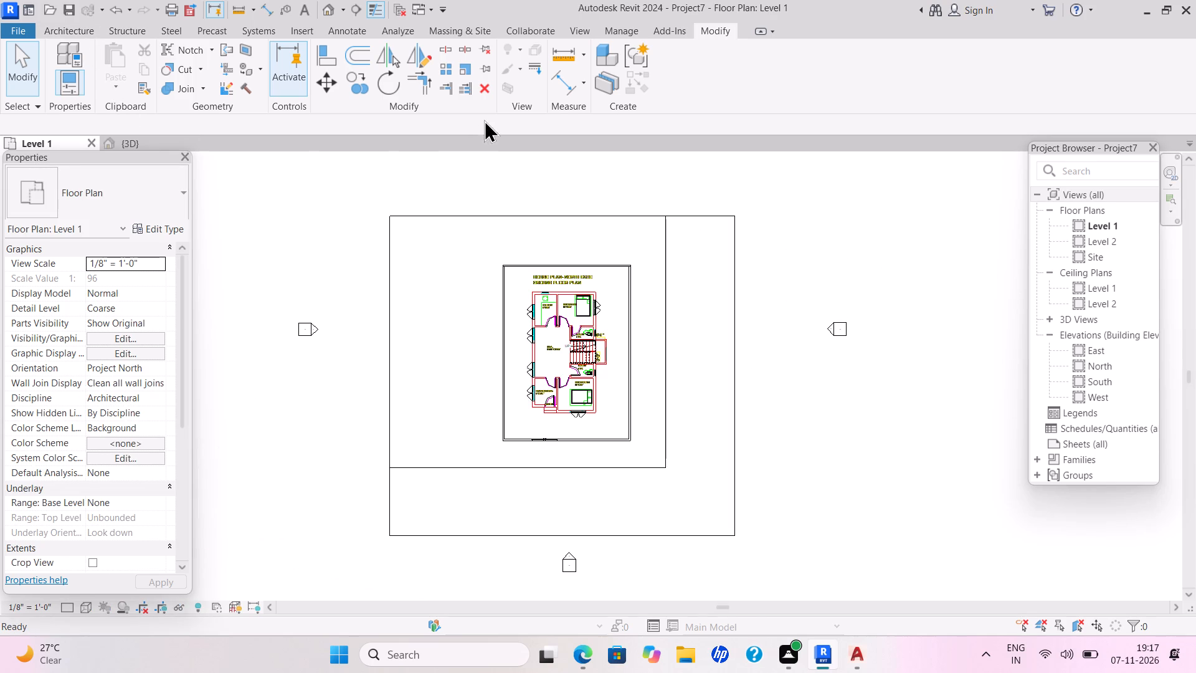
Start a shaft opening with a rectangular boundary, placing its first corner at the southwest corner of the staircase.
{"action": "left_click", "coordinate": [77, 31]}
{"action": "left_click", "coordinate": [959, 59]}
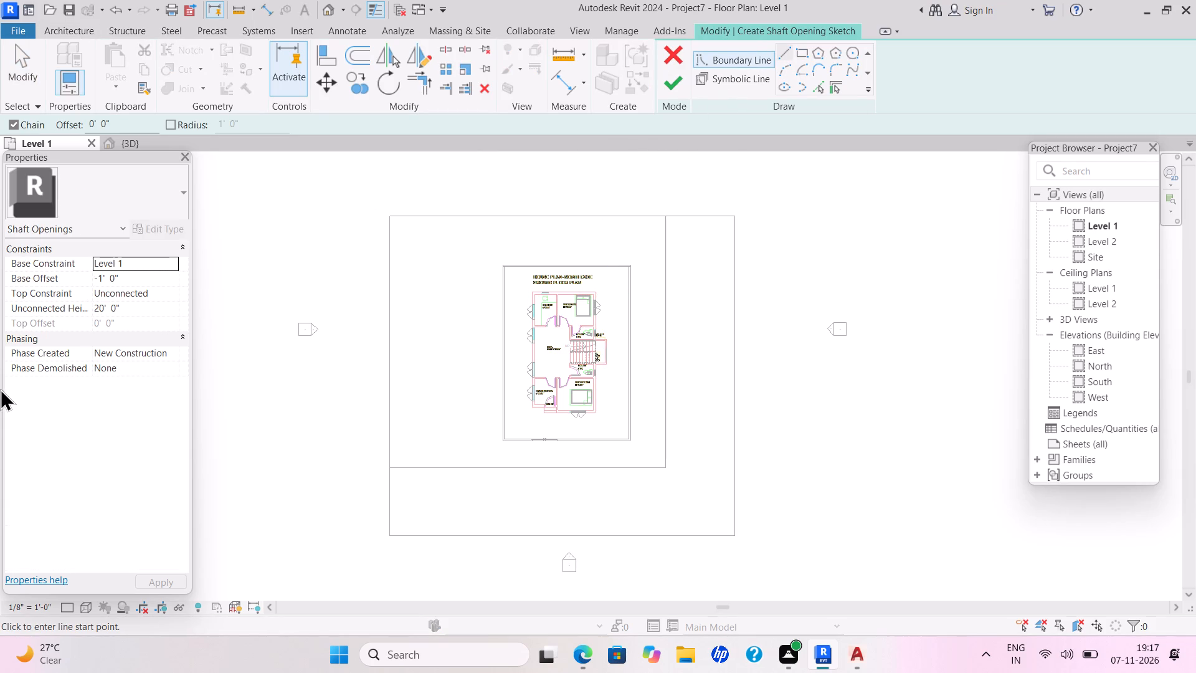
{"action": "left_click", "coordinate": [802, 49]}
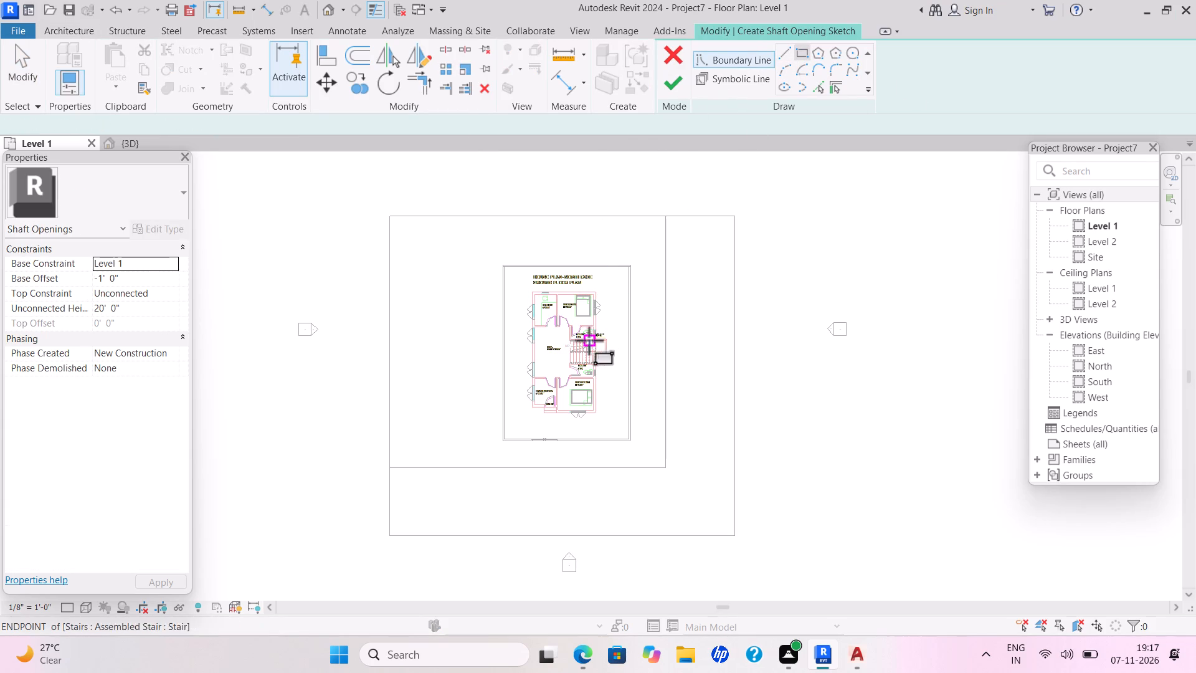
{"action": "left_click_drag", "start_coordinate": [573, 361], "coordinate": [579, 359]}
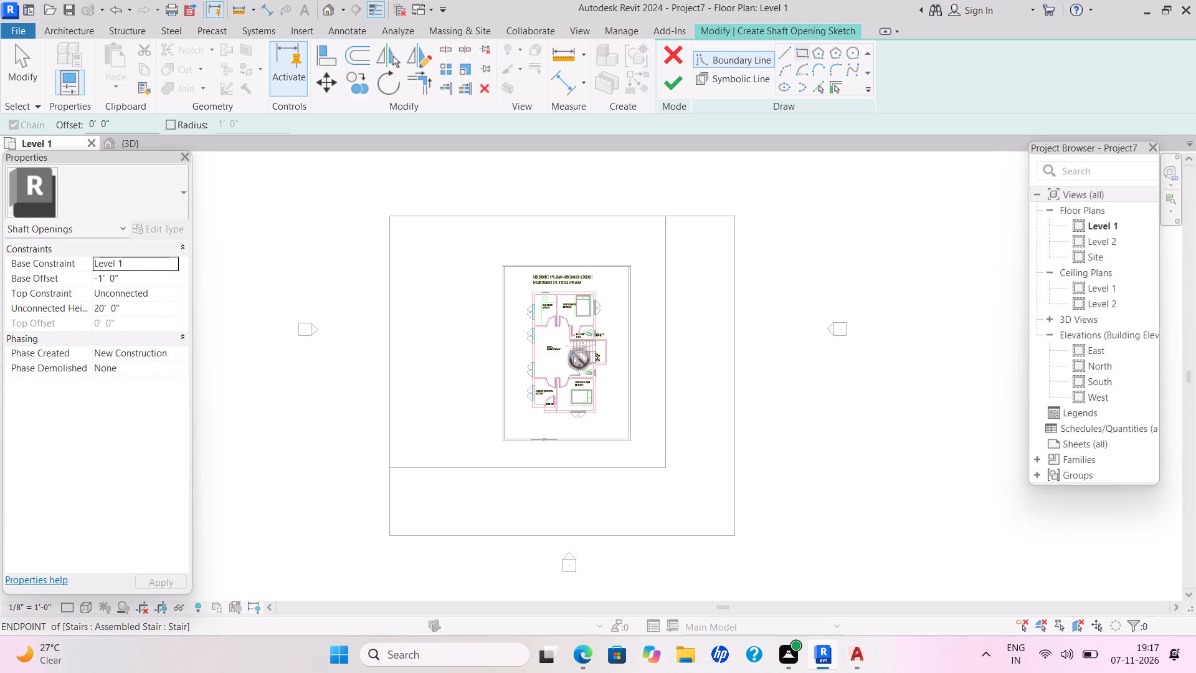
{"action": "left_click_drag", "start_coordinate": [579, 359], "coordinate": [582, 358]}
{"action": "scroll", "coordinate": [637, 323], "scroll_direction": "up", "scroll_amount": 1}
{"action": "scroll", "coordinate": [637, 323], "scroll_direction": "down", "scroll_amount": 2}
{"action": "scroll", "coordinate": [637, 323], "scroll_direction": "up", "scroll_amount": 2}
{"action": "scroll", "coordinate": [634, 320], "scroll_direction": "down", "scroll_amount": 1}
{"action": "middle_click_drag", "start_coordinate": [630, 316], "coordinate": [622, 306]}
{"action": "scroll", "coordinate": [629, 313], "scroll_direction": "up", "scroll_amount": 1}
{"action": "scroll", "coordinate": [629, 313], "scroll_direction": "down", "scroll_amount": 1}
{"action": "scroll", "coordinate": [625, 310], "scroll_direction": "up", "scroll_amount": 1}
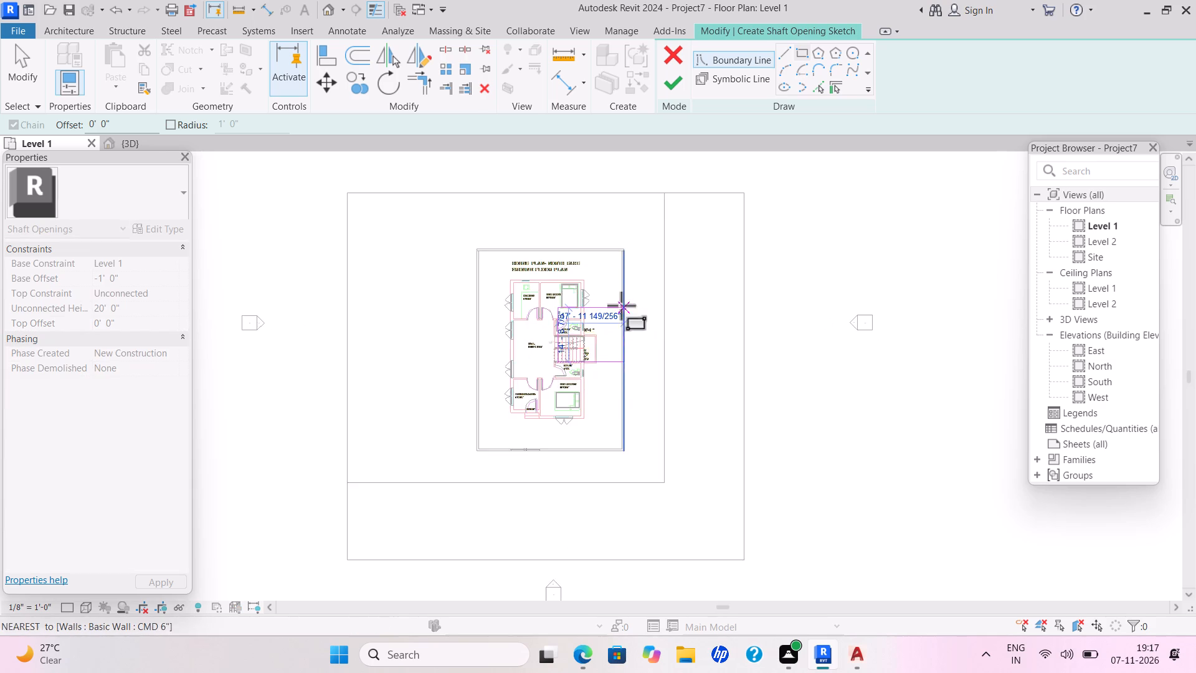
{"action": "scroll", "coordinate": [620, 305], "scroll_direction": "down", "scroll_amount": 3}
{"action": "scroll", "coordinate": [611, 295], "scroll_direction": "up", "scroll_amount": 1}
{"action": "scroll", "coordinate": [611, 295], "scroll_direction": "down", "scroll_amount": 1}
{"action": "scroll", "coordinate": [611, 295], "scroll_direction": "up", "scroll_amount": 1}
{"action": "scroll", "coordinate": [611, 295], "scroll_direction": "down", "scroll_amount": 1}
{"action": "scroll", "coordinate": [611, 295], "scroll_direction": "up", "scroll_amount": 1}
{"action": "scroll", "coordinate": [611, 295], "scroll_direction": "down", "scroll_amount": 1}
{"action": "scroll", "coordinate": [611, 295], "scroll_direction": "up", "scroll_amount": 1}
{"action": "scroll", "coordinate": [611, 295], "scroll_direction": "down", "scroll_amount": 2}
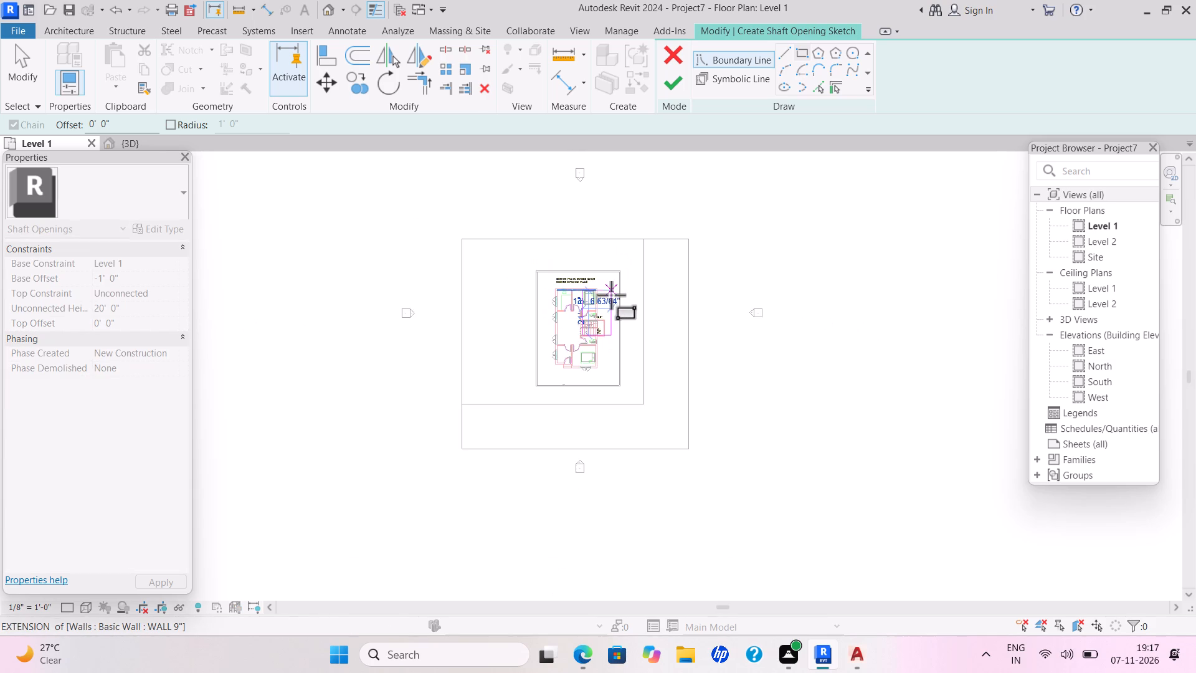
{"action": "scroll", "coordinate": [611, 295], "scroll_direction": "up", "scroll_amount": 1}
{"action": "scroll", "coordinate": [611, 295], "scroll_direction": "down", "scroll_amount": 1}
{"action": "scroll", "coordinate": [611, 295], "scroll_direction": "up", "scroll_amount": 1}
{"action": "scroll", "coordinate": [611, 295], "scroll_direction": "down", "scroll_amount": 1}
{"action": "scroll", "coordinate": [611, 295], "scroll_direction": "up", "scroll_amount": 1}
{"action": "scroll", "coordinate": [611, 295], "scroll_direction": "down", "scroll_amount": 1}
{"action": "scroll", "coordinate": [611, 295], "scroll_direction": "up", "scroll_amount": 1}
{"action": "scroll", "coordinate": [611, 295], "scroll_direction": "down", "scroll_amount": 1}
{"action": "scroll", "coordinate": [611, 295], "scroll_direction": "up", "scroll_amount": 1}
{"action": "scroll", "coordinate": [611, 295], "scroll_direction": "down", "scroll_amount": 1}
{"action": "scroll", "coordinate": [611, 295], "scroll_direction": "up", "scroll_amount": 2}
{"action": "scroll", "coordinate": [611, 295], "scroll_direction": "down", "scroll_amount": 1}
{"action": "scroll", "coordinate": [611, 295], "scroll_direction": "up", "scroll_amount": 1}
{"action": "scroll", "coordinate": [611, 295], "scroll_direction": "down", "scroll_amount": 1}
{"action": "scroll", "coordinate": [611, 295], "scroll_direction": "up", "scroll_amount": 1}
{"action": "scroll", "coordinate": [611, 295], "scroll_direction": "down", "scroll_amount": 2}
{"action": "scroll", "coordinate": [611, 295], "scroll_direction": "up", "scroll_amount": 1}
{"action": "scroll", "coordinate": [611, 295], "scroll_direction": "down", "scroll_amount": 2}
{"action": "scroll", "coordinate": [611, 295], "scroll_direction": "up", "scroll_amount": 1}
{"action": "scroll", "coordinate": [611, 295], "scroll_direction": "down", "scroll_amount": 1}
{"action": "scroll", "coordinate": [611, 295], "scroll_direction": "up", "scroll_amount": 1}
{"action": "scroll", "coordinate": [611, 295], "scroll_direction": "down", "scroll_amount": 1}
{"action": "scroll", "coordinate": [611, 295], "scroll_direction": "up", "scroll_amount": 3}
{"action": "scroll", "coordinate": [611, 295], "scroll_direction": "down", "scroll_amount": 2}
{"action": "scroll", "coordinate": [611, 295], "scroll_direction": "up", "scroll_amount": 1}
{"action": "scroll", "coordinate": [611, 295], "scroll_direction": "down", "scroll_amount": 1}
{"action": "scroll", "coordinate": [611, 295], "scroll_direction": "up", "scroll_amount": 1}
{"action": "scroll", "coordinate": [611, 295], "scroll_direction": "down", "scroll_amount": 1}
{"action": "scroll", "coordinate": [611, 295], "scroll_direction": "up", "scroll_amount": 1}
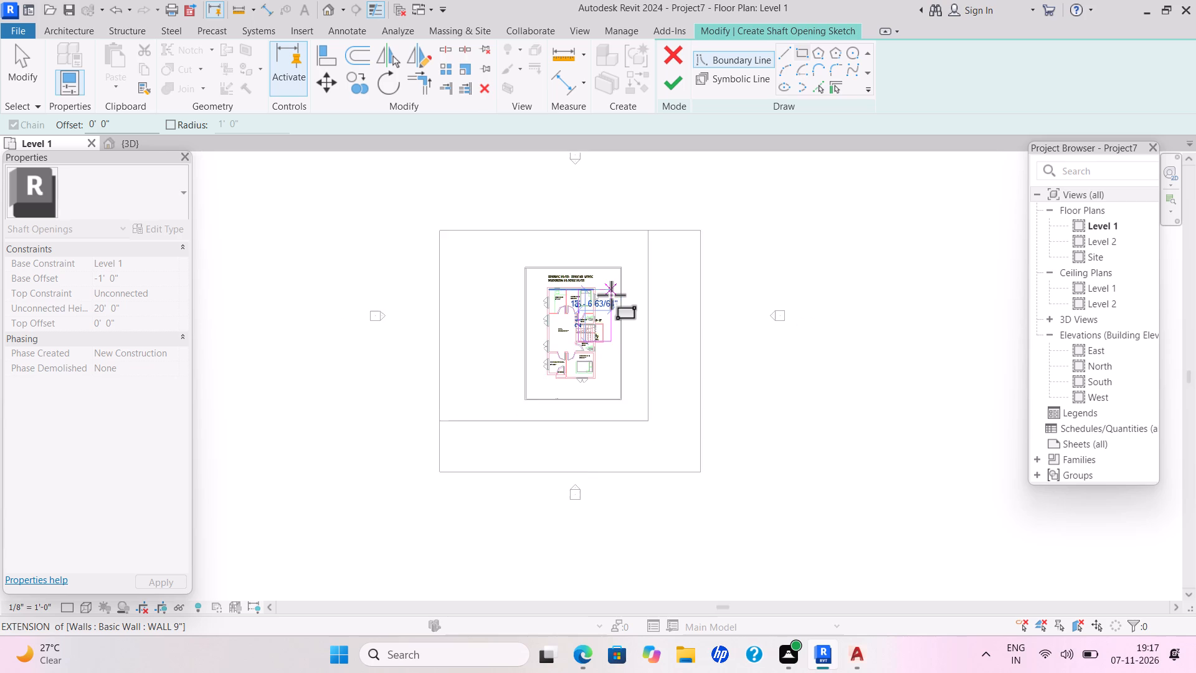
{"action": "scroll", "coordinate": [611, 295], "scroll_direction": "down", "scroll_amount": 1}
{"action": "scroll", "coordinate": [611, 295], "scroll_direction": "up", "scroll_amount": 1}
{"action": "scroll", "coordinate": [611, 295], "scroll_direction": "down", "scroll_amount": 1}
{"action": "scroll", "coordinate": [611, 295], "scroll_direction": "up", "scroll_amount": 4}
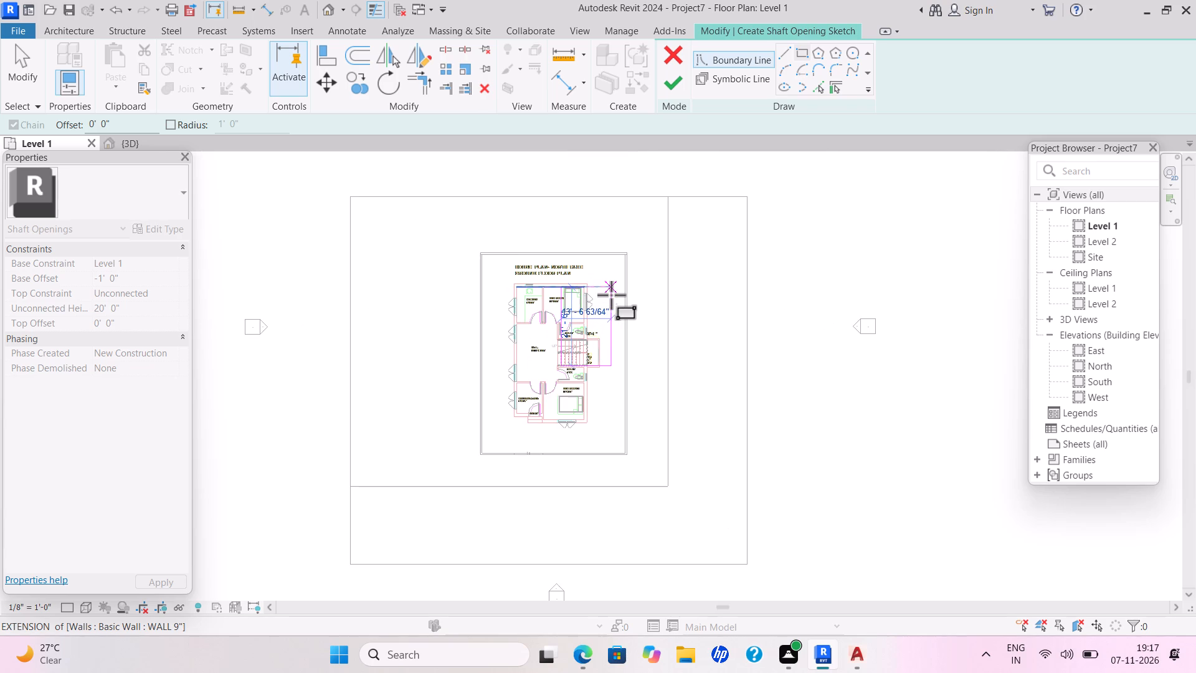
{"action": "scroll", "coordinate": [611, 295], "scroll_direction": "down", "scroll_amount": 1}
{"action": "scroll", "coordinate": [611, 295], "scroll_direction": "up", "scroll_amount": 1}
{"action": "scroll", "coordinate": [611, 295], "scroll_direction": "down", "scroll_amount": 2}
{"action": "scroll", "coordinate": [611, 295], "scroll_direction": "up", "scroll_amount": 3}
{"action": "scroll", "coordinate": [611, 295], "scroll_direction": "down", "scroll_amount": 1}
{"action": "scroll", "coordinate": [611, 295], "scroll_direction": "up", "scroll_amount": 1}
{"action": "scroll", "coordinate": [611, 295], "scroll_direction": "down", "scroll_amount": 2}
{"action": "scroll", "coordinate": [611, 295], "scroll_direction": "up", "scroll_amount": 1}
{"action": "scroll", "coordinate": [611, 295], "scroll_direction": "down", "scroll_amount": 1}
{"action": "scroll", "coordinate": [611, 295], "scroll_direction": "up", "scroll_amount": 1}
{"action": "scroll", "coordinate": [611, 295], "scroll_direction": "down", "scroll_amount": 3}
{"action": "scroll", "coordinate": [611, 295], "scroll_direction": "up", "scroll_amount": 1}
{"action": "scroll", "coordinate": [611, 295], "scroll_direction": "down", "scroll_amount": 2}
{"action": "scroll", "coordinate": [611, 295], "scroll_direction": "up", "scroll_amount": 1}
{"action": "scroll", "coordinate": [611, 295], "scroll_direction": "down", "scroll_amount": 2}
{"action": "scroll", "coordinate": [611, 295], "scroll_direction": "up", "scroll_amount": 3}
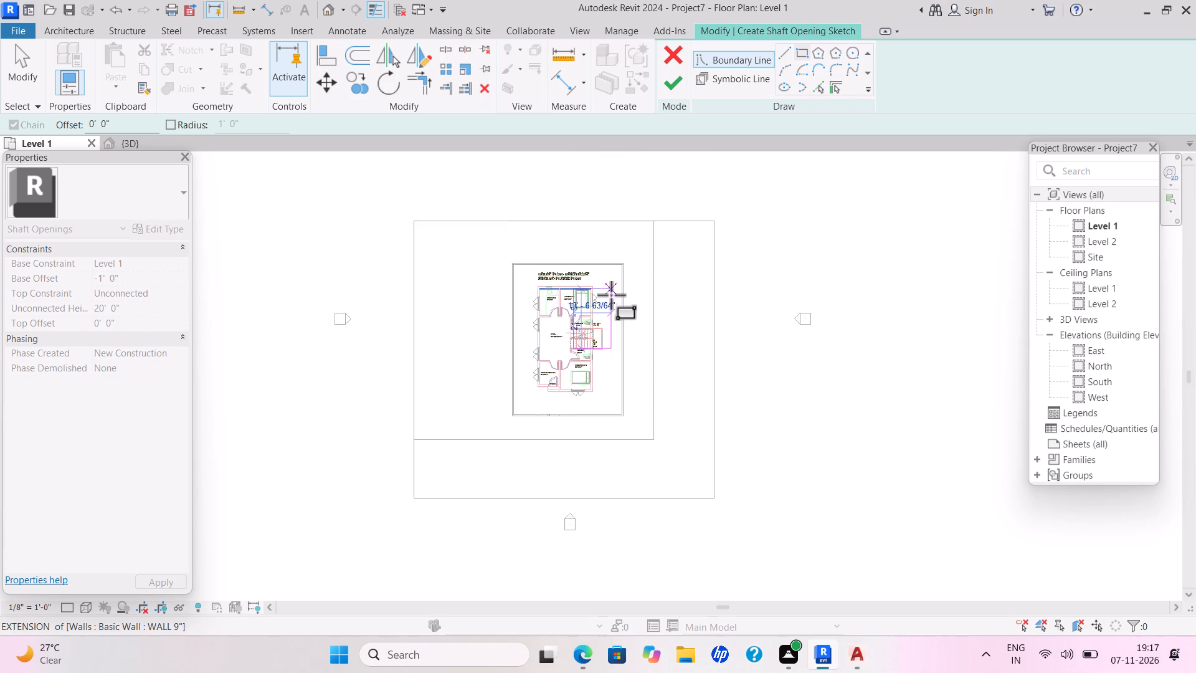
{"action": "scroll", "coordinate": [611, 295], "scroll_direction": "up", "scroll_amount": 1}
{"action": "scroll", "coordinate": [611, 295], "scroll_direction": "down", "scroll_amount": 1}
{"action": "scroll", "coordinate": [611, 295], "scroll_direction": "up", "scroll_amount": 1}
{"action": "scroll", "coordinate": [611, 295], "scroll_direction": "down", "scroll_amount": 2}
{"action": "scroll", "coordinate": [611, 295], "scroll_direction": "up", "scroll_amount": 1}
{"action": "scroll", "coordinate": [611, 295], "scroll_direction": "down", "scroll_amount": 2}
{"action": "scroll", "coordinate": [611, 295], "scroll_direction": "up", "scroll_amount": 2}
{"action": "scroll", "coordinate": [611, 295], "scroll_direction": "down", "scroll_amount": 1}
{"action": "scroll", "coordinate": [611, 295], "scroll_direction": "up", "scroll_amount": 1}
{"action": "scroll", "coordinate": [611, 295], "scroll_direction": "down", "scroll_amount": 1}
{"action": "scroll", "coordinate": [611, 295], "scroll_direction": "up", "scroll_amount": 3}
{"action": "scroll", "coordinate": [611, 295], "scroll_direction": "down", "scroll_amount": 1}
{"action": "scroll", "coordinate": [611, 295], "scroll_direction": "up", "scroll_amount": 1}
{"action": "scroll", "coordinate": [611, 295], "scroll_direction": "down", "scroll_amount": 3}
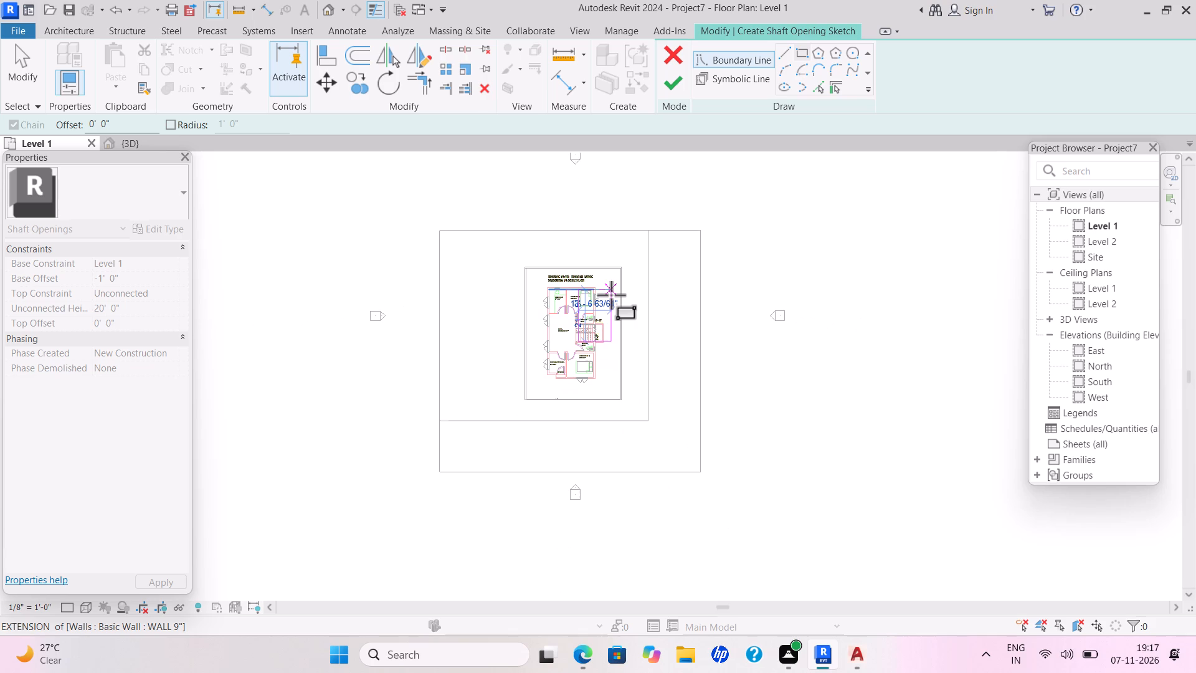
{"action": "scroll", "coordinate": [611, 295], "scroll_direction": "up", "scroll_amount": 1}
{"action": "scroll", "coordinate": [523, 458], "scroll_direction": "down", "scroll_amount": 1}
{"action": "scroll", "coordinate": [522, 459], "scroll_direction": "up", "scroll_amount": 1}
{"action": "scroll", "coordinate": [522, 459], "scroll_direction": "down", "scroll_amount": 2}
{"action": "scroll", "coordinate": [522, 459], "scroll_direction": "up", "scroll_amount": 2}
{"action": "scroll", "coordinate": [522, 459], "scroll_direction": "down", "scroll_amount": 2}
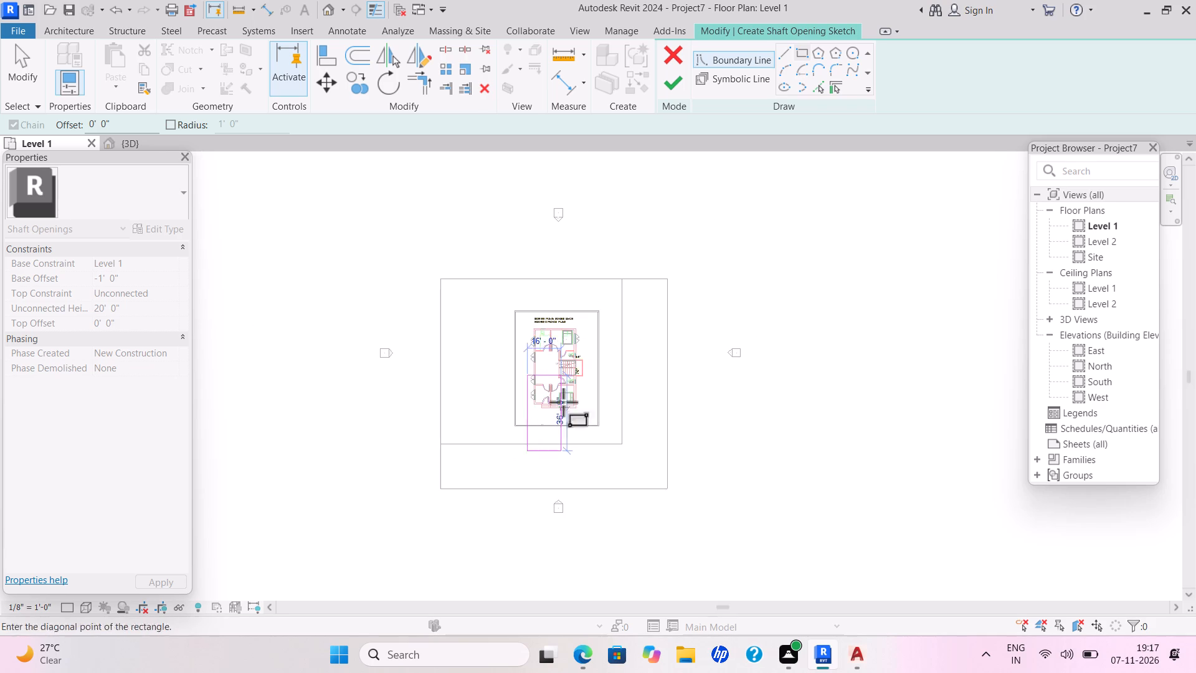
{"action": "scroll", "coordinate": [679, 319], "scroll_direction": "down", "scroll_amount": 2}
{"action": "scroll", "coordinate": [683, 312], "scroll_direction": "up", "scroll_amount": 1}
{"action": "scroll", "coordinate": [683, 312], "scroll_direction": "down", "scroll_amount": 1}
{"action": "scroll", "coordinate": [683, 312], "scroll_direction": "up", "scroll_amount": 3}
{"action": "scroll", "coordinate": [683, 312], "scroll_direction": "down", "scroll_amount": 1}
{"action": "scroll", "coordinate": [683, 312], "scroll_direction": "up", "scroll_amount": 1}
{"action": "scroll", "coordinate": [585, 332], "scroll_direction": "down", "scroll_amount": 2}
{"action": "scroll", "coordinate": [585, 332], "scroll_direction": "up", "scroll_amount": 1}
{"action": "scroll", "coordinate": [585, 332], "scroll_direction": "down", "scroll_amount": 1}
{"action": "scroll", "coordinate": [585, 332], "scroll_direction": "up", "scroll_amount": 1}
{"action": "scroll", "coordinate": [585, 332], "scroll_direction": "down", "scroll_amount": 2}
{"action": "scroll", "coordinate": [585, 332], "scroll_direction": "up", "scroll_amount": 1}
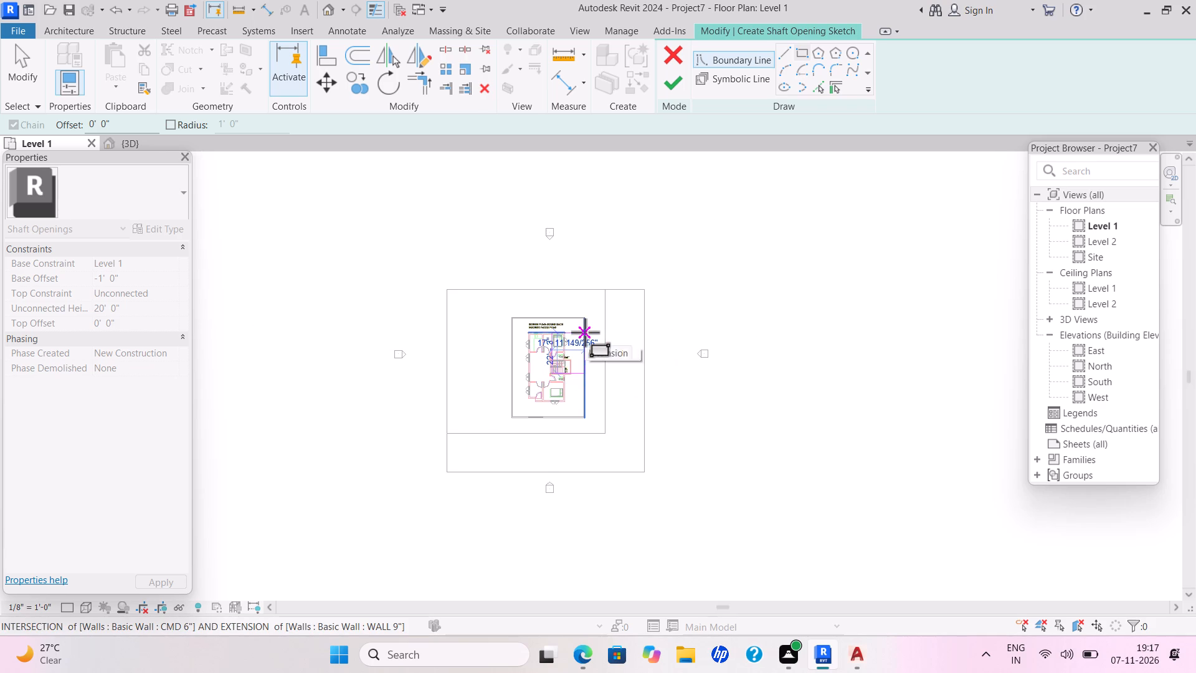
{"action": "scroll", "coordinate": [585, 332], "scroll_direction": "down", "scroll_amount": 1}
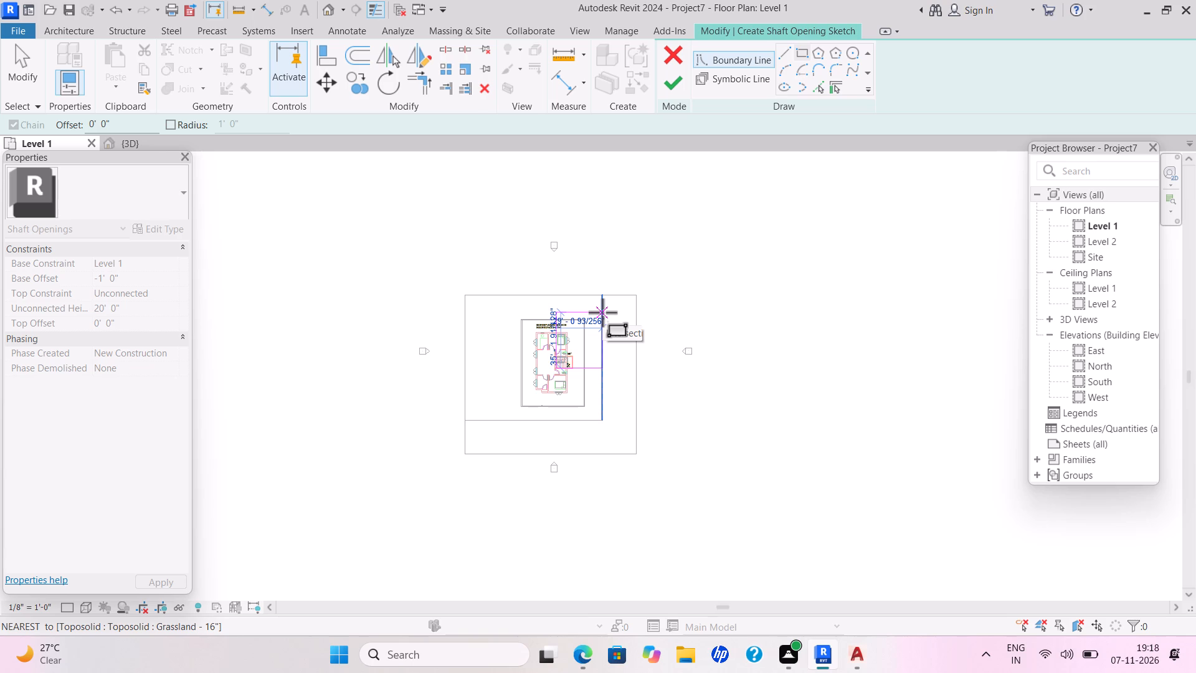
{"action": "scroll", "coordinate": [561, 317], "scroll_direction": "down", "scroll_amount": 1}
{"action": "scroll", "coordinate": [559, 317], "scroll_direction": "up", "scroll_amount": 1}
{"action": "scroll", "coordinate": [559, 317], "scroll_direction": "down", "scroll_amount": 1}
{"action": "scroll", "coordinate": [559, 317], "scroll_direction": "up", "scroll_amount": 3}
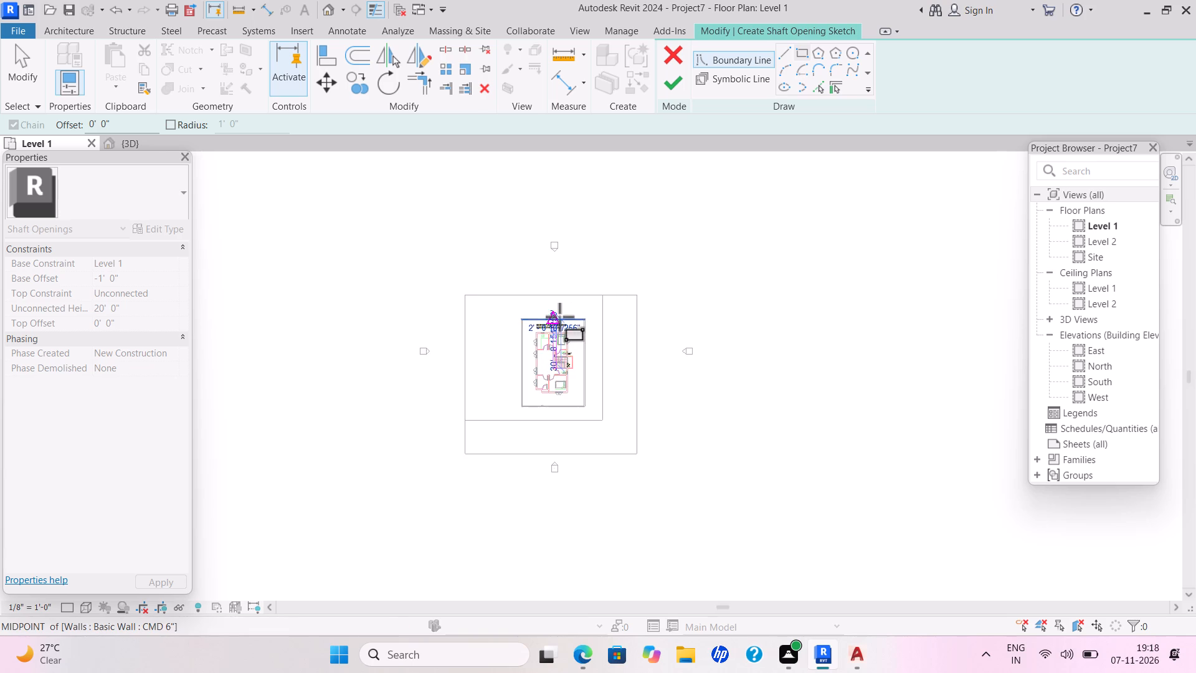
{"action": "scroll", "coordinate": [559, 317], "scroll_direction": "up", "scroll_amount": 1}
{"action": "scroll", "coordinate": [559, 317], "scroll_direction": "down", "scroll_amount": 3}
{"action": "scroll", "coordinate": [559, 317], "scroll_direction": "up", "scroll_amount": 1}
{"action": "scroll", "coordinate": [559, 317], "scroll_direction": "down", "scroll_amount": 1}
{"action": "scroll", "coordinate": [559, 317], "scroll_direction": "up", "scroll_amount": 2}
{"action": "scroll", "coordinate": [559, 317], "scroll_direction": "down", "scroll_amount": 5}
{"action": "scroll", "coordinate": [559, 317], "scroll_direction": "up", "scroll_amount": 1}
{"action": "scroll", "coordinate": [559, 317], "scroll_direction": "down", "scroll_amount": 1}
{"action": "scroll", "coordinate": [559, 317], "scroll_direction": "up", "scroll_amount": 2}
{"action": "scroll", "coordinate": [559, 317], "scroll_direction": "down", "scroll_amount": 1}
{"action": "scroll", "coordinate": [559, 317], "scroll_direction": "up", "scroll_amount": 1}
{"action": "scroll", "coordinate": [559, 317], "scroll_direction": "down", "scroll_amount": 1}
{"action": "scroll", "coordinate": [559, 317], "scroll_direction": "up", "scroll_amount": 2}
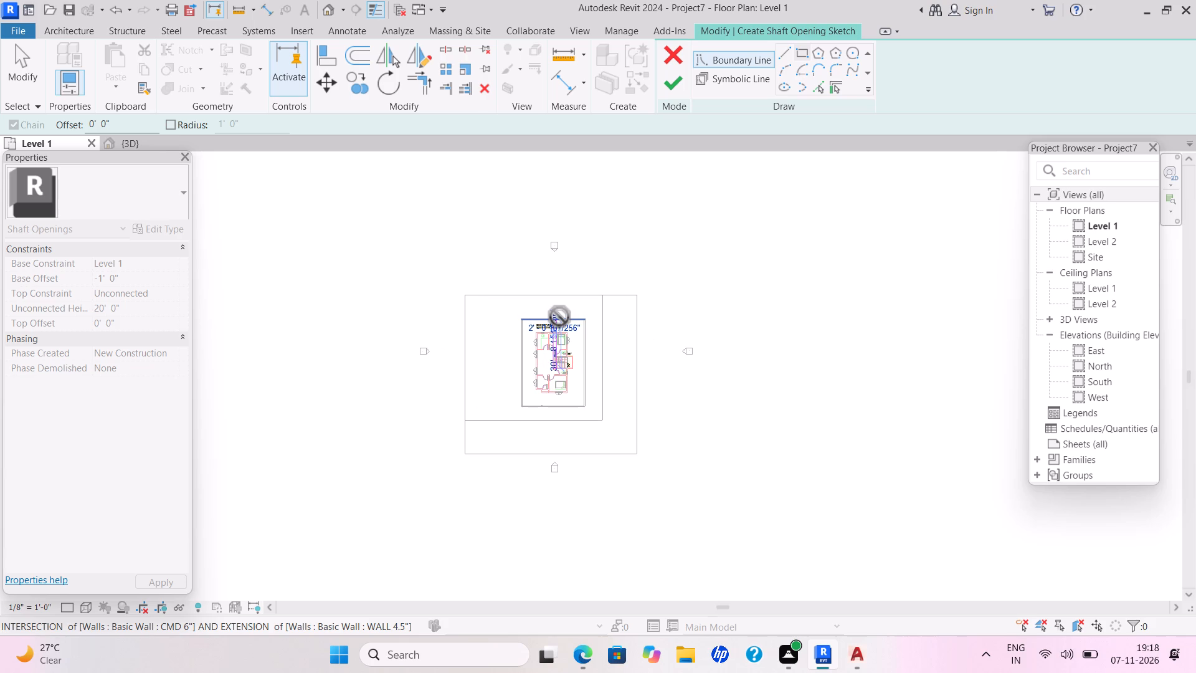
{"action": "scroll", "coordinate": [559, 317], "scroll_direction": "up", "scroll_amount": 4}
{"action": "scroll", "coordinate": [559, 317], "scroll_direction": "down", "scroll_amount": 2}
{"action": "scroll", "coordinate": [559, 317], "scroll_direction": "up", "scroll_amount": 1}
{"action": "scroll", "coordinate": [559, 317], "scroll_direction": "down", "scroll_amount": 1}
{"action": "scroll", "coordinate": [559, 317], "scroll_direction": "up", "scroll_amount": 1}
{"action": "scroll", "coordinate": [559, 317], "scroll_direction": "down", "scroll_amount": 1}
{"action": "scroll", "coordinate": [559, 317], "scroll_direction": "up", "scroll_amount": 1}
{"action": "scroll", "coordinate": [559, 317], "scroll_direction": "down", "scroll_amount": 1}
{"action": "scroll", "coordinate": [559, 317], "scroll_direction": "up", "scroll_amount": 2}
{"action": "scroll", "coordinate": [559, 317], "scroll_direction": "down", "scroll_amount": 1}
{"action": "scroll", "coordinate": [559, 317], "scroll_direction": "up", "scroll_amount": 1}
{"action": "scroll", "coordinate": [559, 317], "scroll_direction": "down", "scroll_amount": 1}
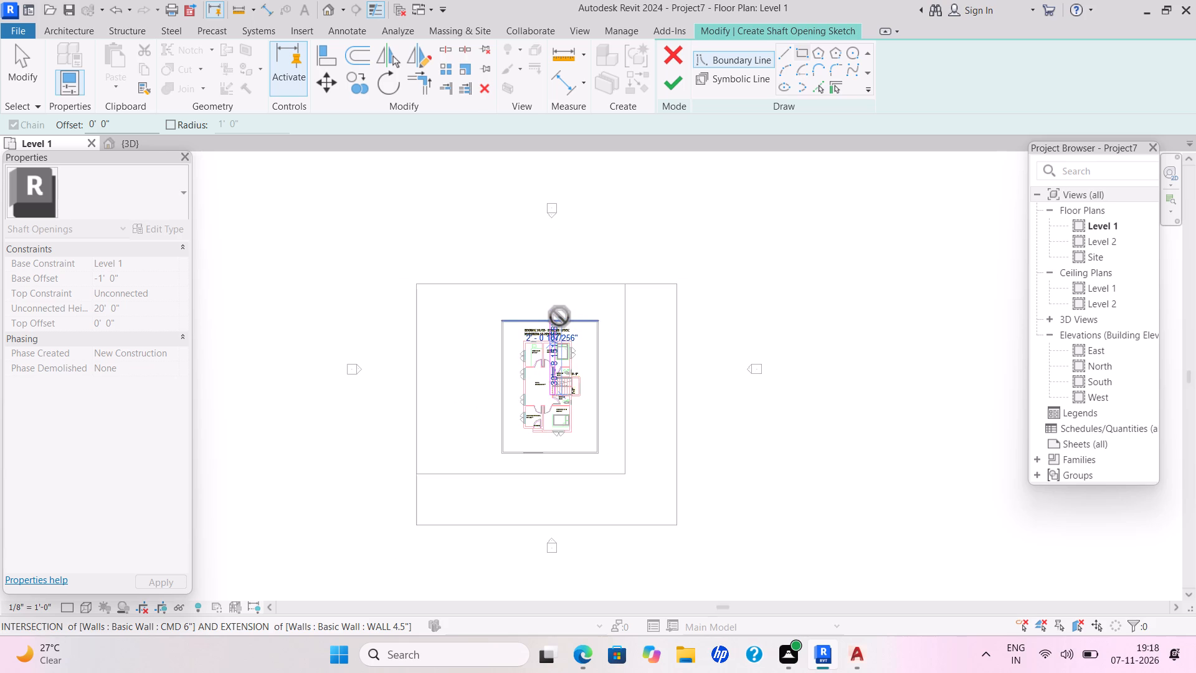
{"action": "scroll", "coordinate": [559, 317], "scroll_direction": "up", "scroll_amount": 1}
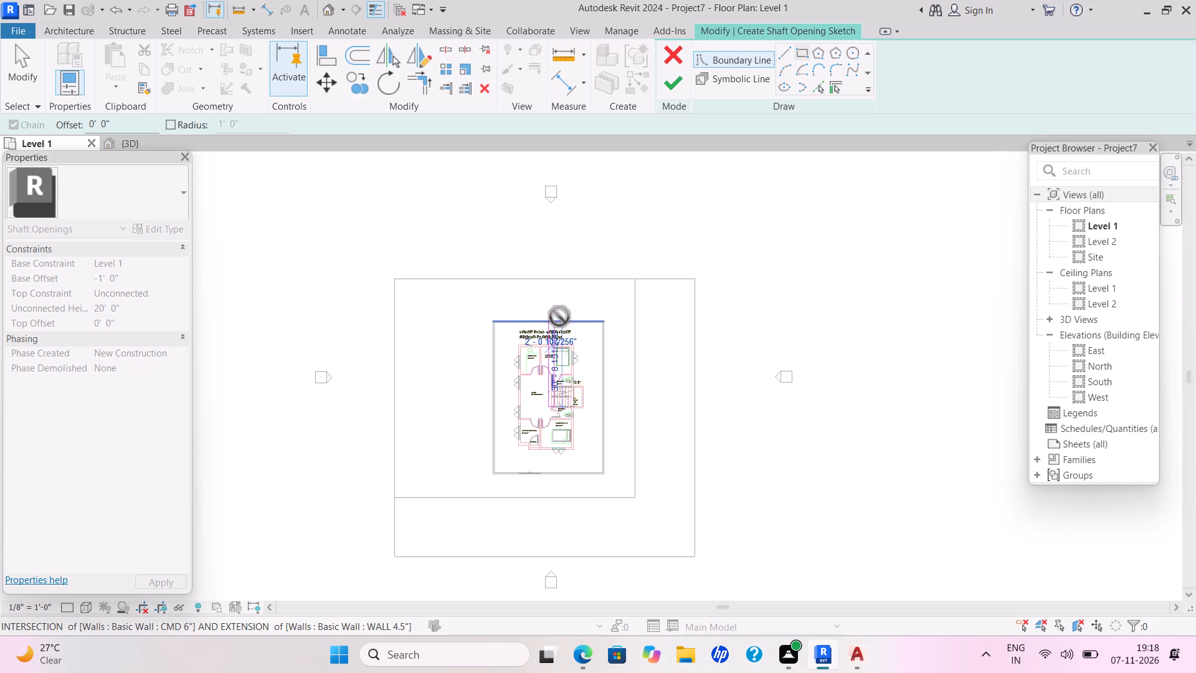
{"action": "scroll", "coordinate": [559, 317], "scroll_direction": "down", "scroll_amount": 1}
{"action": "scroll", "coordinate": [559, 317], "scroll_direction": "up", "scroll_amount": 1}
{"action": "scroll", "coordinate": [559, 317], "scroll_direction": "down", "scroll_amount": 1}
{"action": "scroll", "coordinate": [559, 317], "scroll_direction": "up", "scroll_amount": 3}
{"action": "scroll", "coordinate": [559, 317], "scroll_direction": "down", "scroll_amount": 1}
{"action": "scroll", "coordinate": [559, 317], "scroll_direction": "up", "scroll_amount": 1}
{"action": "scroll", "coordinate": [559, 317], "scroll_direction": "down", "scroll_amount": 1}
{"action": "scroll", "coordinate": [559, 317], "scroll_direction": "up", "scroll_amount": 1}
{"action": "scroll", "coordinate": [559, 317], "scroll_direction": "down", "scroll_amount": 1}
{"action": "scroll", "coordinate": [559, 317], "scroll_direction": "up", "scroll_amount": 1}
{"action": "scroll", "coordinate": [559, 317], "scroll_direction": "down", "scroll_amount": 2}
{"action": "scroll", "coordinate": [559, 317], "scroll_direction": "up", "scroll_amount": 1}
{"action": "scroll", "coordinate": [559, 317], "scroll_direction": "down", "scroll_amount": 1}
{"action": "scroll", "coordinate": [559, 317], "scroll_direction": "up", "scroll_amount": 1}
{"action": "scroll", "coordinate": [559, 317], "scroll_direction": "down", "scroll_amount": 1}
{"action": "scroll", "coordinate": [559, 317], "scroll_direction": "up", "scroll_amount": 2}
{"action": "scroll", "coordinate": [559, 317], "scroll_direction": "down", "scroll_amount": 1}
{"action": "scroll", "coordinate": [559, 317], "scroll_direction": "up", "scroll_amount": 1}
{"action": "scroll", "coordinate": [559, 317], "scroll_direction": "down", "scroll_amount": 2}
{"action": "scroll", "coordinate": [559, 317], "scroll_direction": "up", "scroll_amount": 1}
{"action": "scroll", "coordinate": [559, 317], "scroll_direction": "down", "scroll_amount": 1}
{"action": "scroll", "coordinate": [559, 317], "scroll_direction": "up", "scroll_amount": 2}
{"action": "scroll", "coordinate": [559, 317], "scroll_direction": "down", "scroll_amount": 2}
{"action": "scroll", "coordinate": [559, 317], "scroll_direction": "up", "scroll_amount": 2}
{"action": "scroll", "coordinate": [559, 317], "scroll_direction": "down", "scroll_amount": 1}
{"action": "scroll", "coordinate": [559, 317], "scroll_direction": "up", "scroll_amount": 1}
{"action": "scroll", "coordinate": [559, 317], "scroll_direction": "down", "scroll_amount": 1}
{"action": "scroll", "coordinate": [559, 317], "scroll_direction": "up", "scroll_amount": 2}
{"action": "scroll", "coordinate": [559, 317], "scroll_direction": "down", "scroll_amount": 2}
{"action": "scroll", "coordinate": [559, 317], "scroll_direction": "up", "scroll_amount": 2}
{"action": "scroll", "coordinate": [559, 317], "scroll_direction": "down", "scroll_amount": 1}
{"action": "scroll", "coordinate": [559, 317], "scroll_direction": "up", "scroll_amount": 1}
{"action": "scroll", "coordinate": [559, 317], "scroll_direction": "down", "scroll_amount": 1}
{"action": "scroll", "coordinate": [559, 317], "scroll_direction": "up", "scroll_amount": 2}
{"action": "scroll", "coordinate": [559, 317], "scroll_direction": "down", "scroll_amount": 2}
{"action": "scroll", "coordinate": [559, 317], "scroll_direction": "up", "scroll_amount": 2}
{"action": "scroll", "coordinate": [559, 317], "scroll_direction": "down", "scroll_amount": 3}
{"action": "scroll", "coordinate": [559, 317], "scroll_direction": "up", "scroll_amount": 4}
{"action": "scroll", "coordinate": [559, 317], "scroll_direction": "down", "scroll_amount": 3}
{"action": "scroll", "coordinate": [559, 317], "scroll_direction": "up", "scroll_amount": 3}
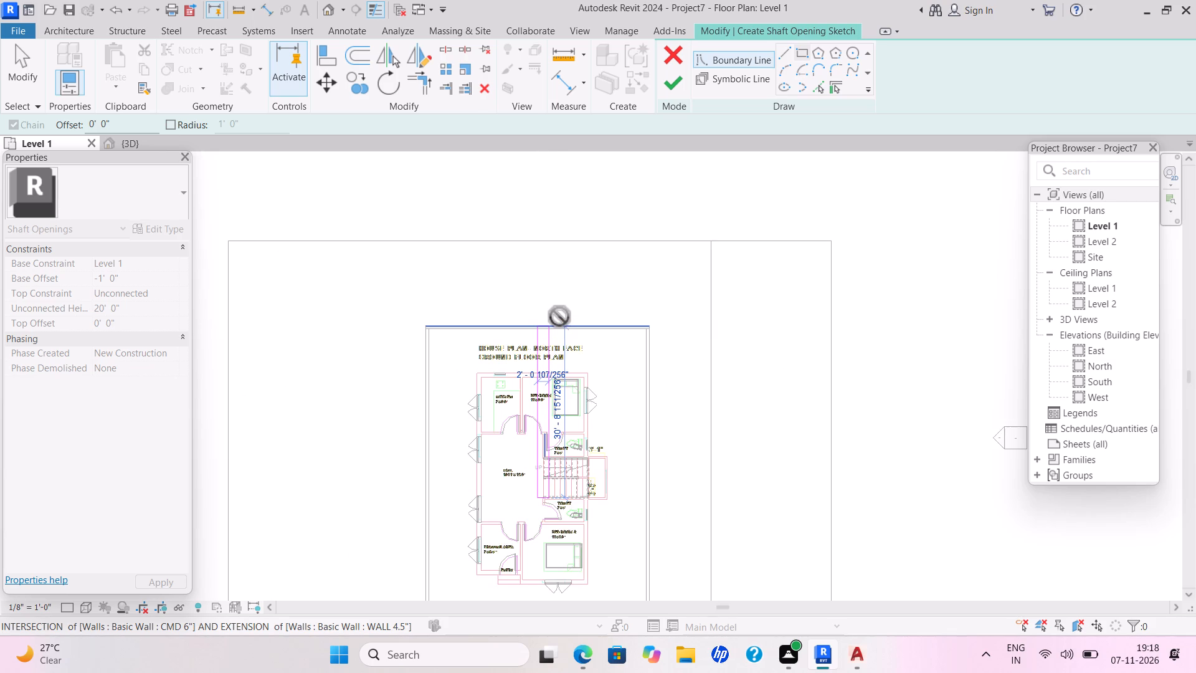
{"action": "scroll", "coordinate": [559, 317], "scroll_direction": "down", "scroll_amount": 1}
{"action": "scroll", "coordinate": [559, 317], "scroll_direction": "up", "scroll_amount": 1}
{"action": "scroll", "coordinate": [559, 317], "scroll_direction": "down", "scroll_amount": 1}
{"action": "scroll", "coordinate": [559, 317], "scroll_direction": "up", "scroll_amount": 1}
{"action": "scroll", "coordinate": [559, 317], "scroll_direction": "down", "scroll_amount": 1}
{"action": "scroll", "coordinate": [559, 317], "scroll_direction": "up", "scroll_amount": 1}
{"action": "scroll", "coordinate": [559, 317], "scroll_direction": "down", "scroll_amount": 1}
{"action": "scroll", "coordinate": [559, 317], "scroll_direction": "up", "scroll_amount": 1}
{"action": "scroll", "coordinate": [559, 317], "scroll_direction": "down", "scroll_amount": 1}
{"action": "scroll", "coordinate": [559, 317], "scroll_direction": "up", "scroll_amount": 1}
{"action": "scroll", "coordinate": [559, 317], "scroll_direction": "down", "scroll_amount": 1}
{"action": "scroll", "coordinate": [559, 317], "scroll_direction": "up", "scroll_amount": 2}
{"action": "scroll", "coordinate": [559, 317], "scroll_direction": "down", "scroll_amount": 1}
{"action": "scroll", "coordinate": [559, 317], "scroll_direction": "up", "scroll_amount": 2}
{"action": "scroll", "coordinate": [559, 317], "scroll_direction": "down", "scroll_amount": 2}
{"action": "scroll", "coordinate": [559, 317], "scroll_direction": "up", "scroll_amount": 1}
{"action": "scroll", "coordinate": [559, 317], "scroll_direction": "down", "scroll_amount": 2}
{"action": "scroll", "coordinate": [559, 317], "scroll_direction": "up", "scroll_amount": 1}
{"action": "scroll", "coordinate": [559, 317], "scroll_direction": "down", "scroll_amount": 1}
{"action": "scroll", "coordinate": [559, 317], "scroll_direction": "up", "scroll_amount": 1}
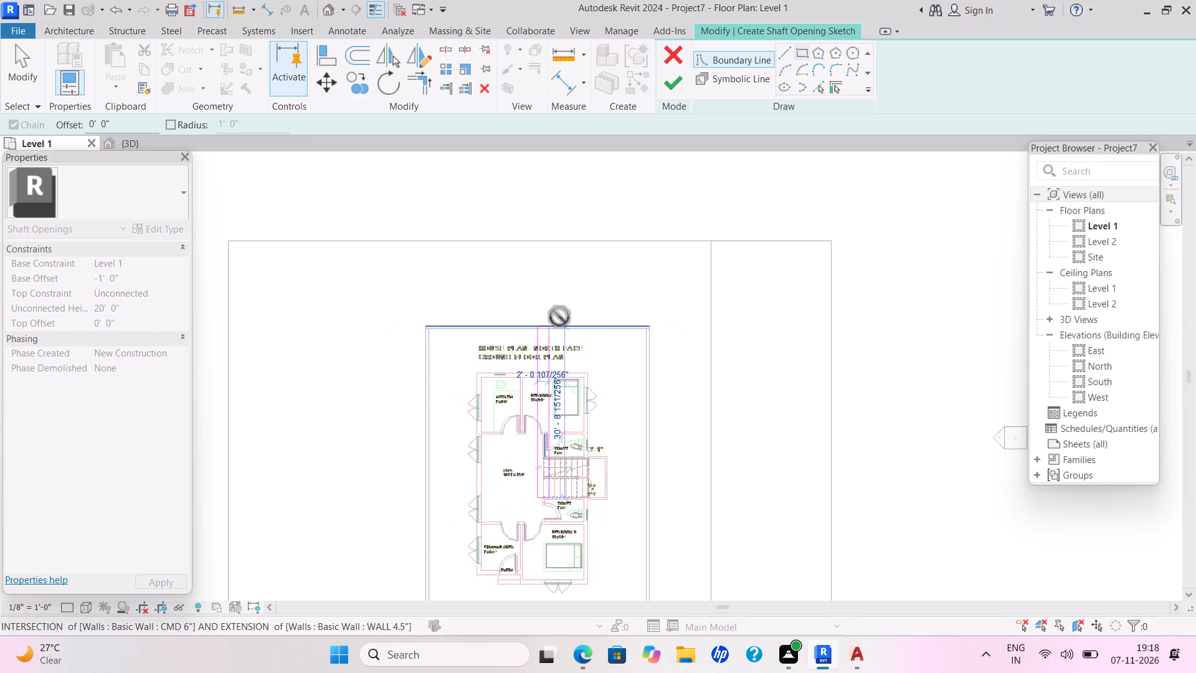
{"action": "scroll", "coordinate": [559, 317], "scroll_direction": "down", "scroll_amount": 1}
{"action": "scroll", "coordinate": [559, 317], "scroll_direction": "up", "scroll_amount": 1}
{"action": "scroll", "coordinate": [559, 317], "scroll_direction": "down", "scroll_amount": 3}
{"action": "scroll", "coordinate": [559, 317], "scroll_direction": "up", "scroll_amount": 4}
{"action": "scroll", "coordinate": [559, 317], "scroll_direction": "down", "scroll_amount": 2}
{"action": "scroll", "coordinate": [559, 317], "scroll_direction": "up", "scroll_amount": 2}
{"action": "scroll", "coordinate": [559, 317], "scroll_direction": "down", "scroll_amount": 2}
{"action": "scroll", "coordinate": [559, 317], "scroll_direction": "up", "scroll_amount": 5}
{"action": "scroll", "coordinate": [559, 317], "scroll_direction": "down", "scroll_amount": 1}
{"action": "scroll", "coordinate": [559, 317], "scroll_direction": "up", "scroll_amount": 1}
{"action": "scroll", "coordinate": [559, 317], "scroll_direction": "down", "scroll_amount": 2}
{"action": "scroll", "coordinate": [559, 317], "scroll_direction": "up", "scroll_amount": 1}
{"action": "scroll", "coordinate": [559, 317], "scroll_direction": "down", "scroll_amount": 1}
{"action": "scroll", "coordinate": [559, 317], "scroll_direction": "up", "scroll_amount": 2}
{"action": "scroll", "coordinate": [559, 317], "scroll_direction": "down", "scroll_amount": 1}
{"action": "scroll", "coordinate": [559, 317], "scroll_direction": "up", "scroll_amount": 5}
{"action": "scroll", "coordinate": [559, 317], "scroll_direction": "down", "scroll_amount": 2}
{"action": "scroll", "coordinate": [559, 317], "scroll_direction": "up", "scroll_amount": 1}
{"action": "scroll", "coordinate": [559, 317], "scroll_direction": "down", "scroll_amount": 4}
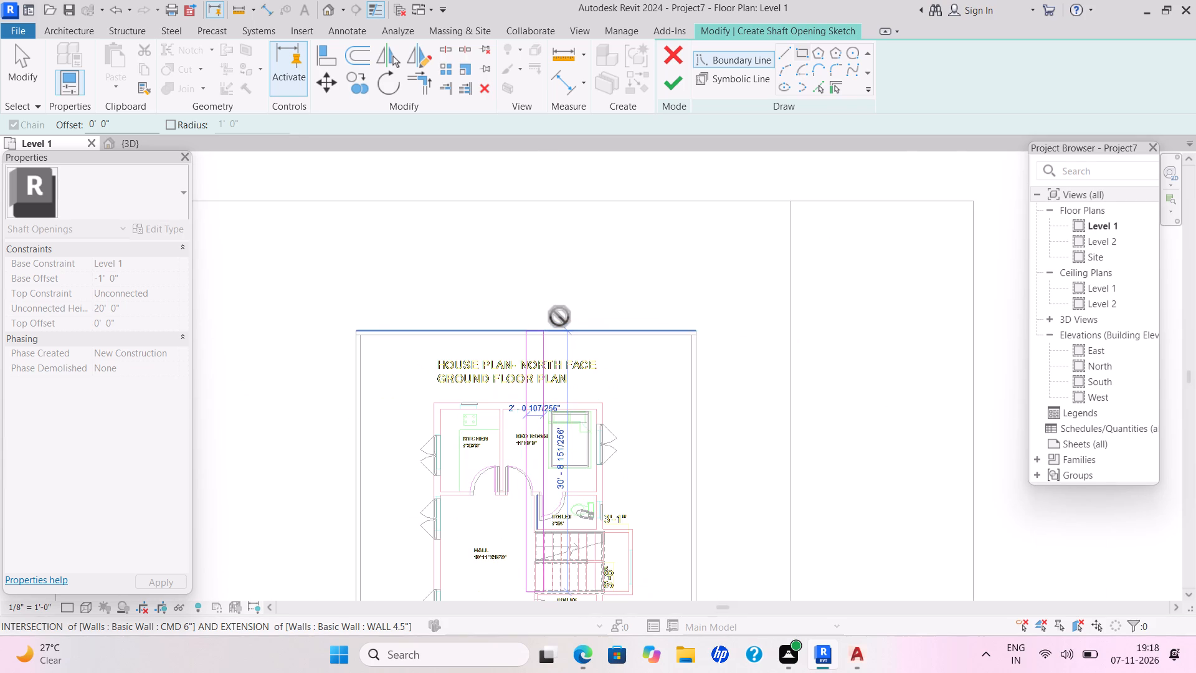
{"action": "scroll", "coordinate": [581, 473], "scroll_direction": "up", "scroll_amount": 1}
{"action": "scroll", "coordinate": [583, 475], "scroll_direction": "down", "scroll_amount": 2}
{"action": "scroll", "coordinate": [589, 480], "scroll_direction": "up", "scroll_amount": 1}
Complete the shaft boundary at the staircase's northeast corner, about 7'-2" by 7'-2", finish the sketch and unjoin the conflicting wall and roof.
{"action": "middle_click_drag", "start_coordinate": [591, 481], "coordinate": [419, 416]}
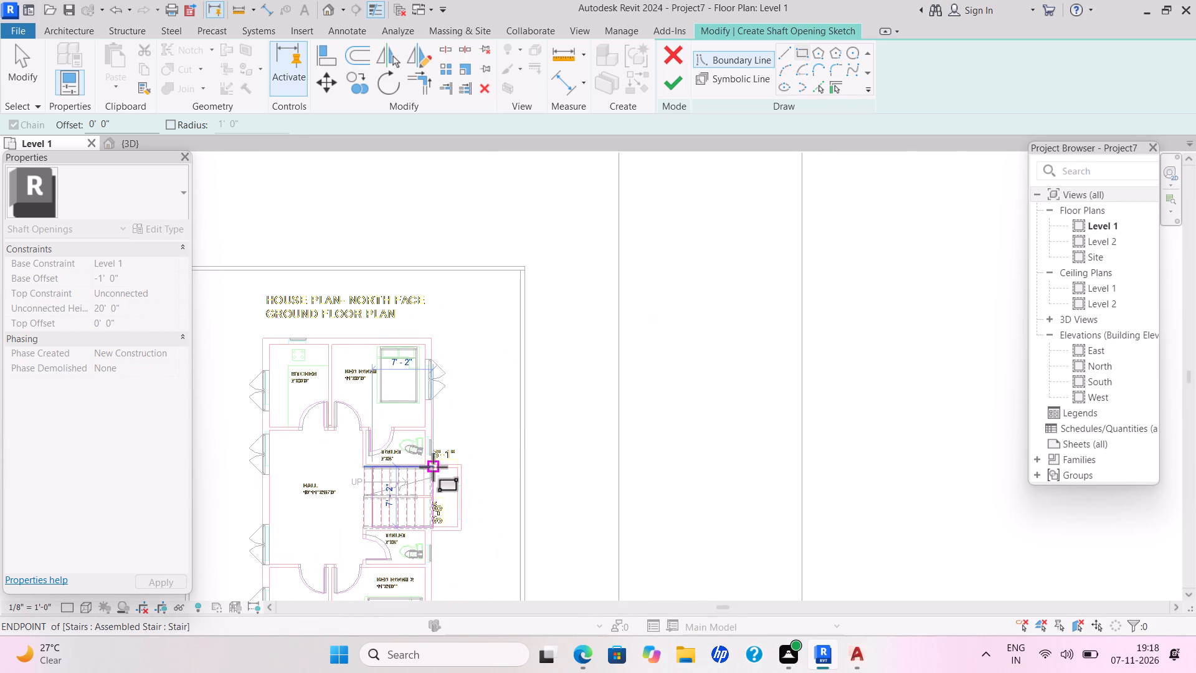
{"action": "left_click", "coordinate": [432, 467]}
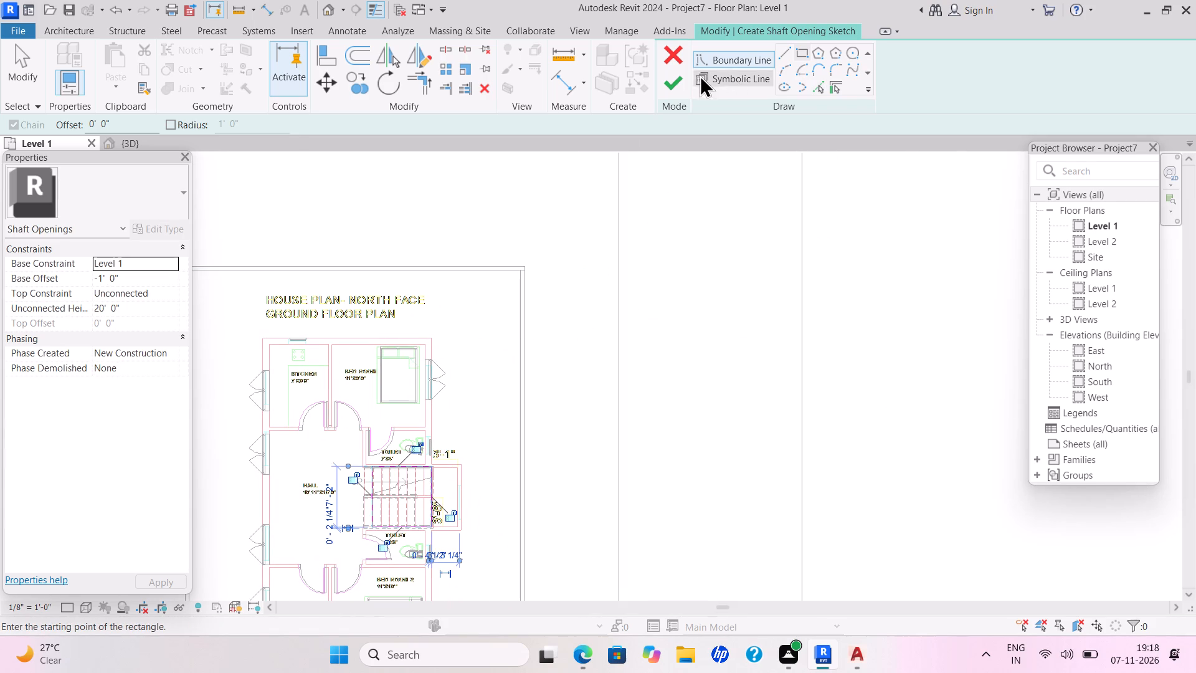
{"action": "left_click", "coordinate": [670, 77]}
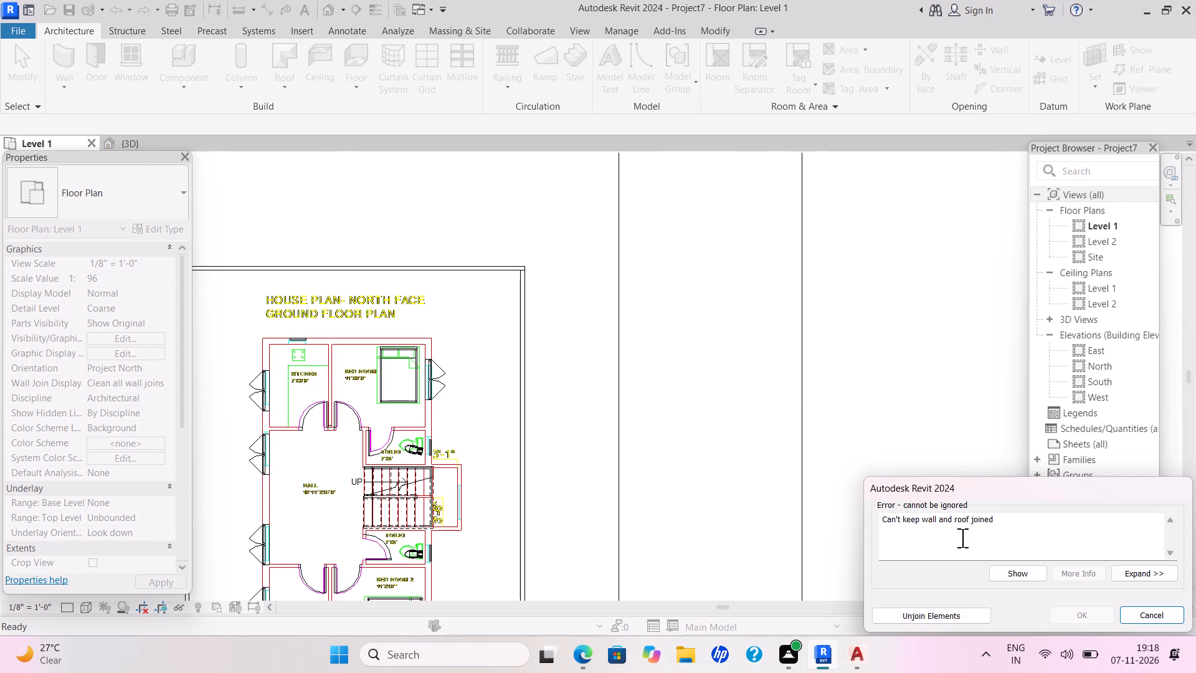
{"action": "left_click", "coordinate": [942, 617]}
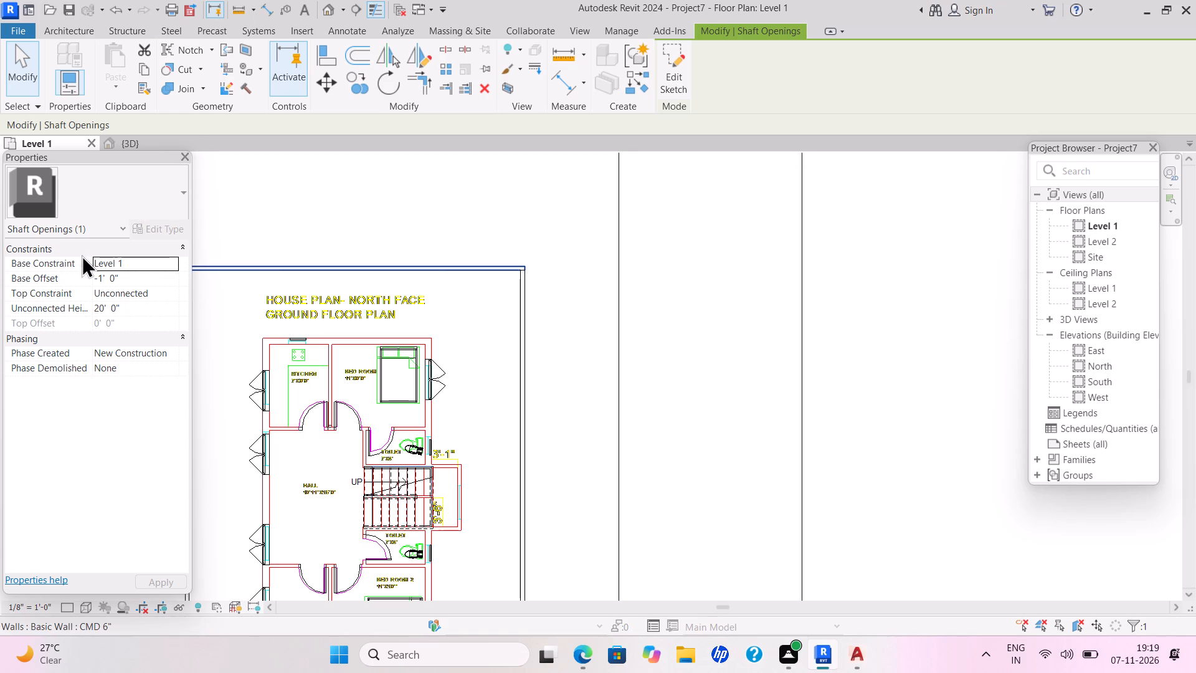
In the 3D view, shorten the shaft opening from both ends to a base offset and height of about 6'-3" each.
{"action": "left_click", "coordinate": [135, 144]}
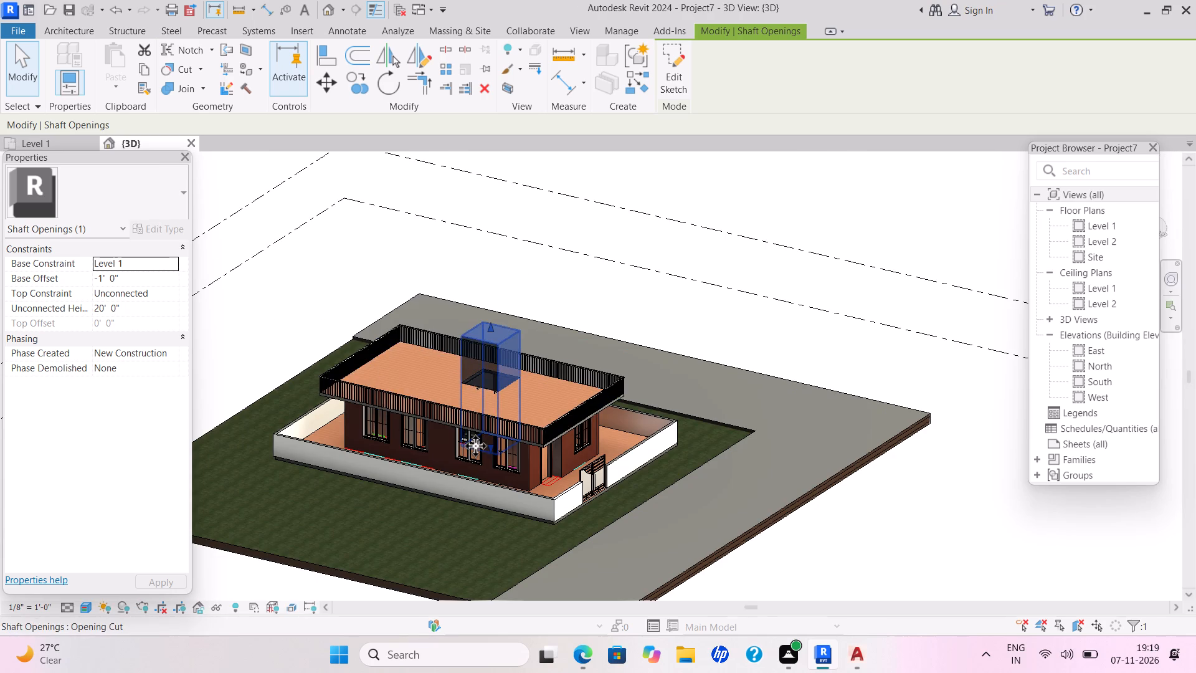
{"action": "middle_click_drag", "start_coordinate": [477, 446], "coordinate": [447, 378], "text": "shift"}
{"action": "middle_click_drag", "start_coordinate": [560, 421], "coordinate": [311, 438], "text": "shift"}
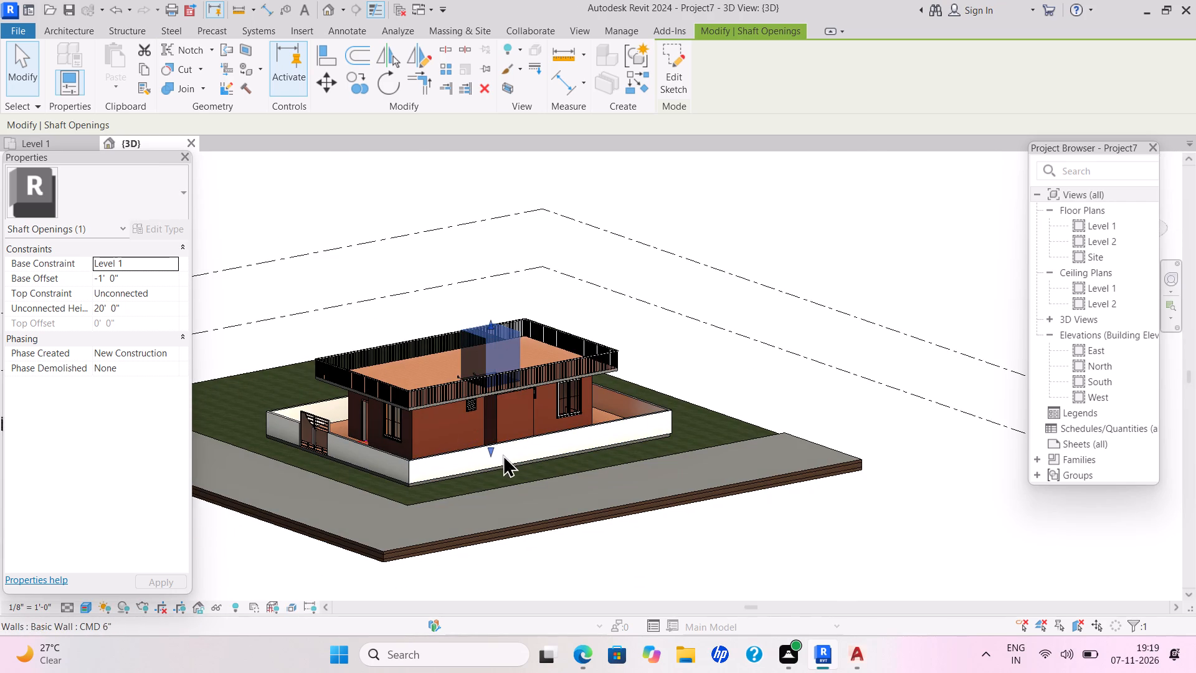
{"action": "left_click_drag", "start_coordinate": [490, 452], "coordinate": [498, 401]}
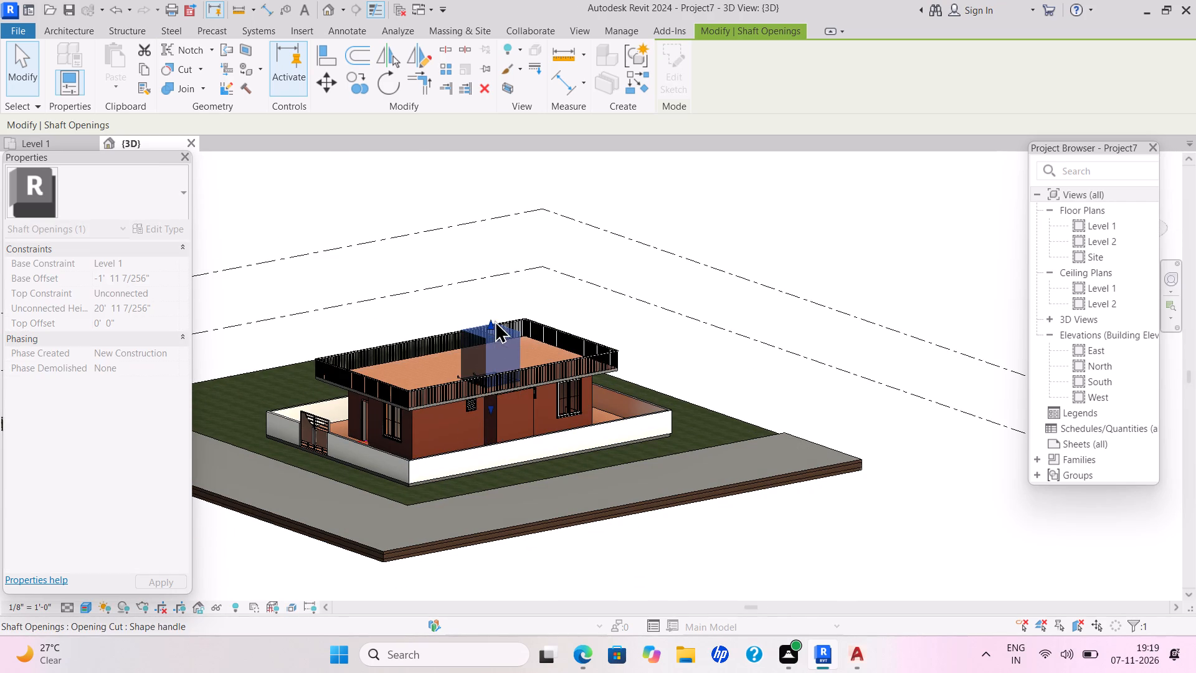
{"action": "left_click_drag", "start_coordinate": [491, 322], "coordinate": [496, 371]}
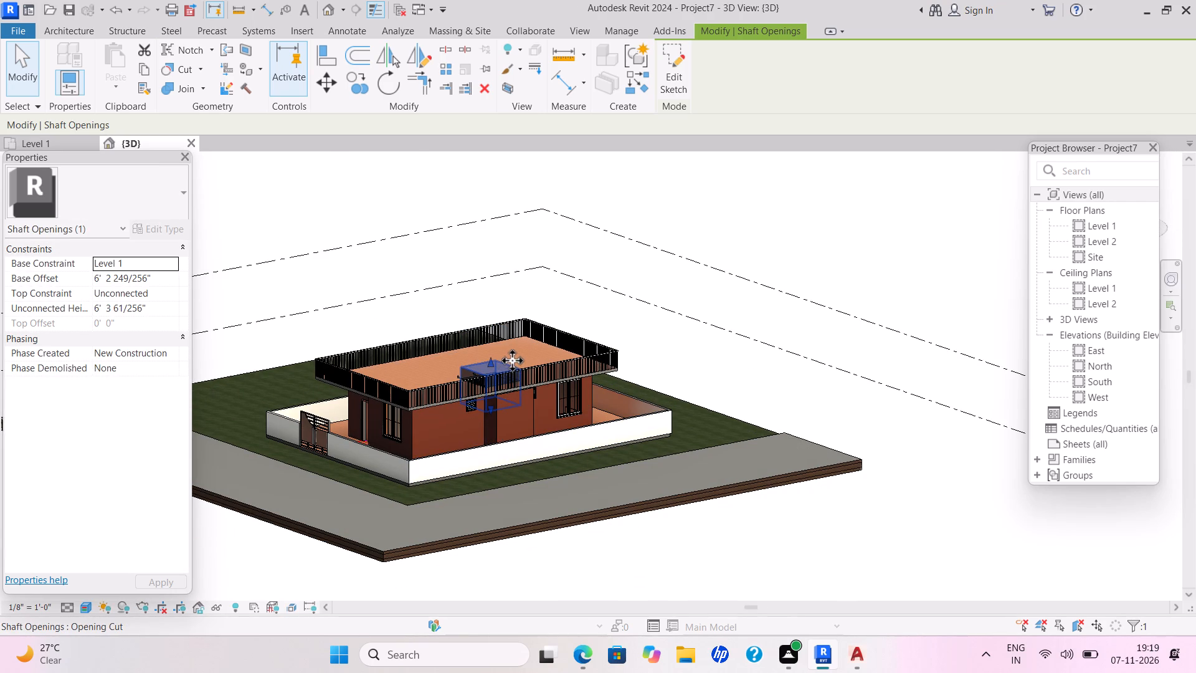
{"action": "key", "text": "Return"}
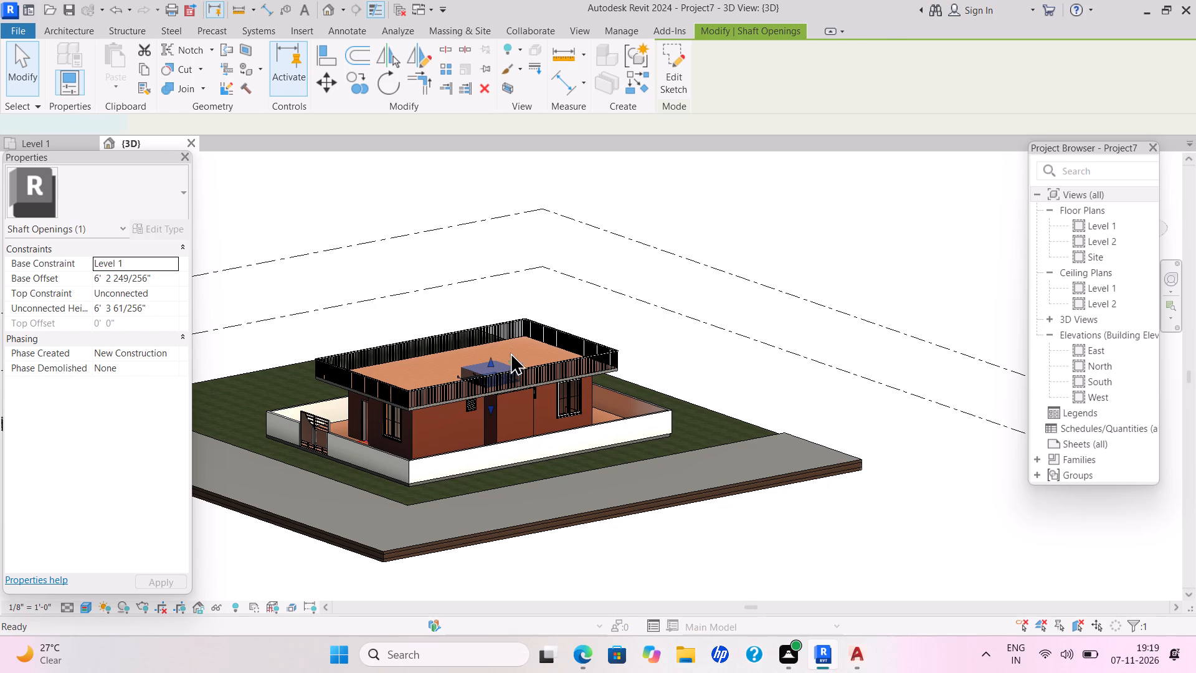
{"action": "left_click", "coordinate": [683, 55]}
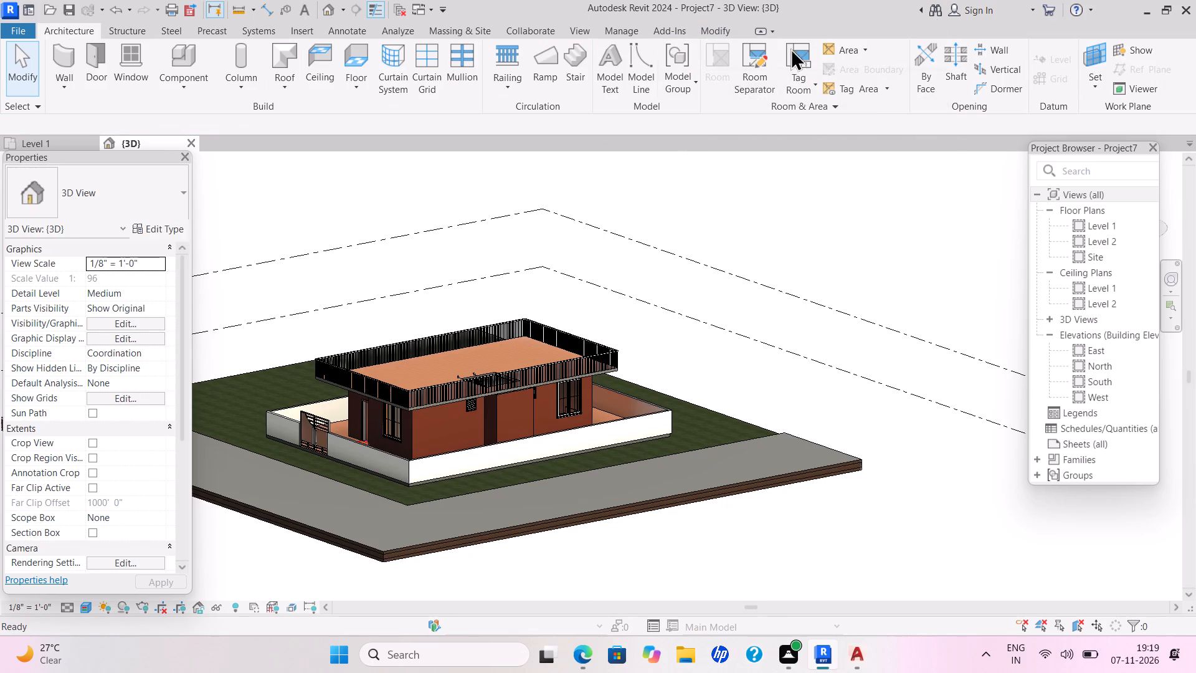
Open the South elevation view.
{"action": "double_click", "coordinate": [1101, 376]}
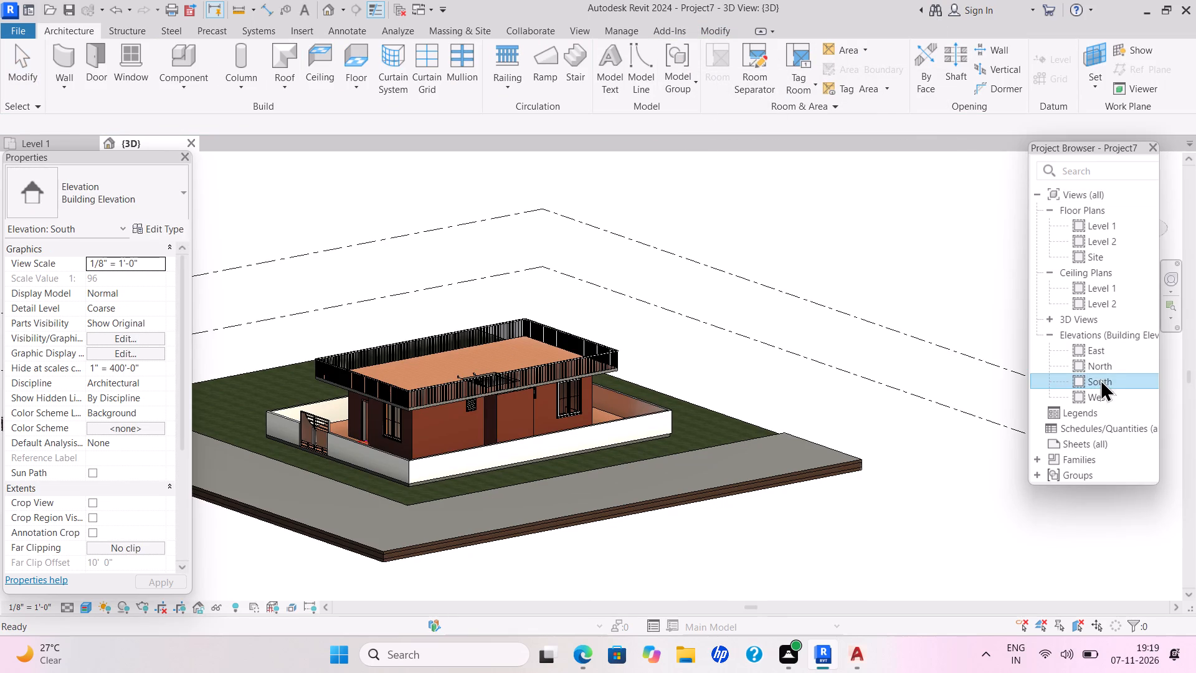
{"action": "double_click", "coordinate": [1096, 386]}
{"action": "double_click", "coordinate": [1135, 381]}
{"action": "triple_click", "coordinate": [1080, 383]}
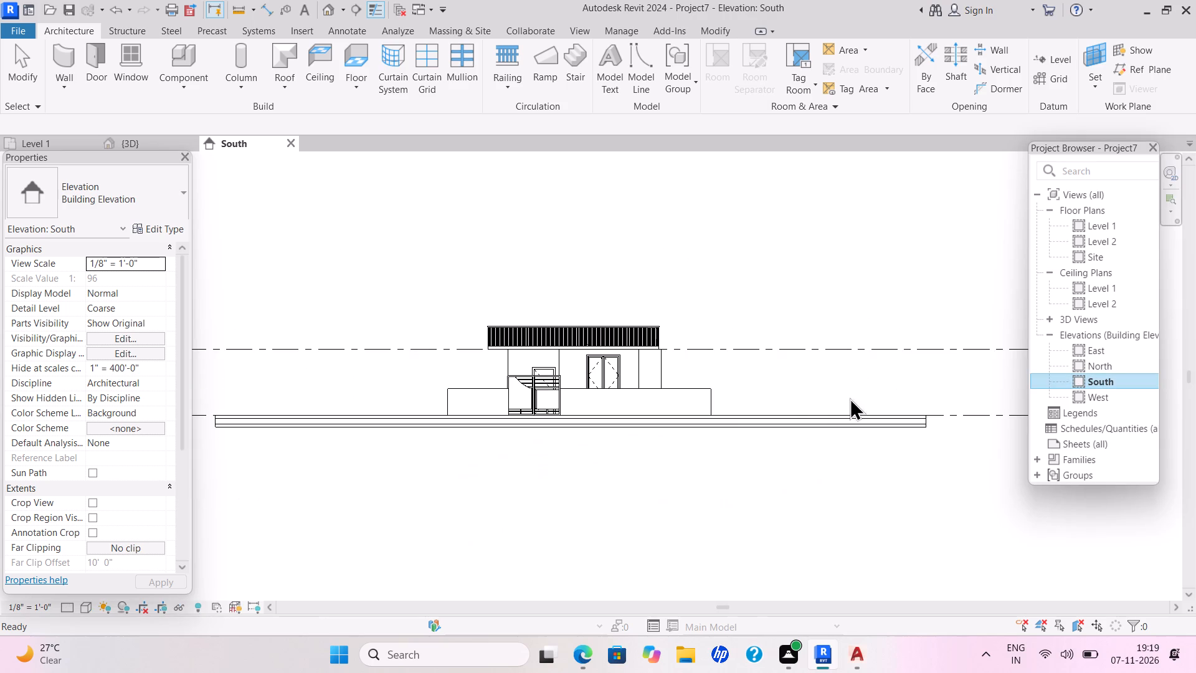
Examine the Level 1 and Level 2 lines and their heads beyond the east edge of the site.
{"action": "middle_click_drag", "start_coordinate": [850, 398], "coordinate": [600, 446]}
{"action": "scroll", "coordinate": [772, 505], "scroll_direction": "up", "scroll_amount": 1}
{"action": "scroll", "coordinate": [772, 505], "scroll_direction": "down", "scroll_amount": 1}
{"action": "scroll", "coordinate": [772, 505], "scroll_direction": "up", "scroll_amount": 1}
{"action": "middle_click_drag", "start_coordinate": [761, 512], "coordinate": [511, 530]}
{"action": "scroll", "coordinate": [524, 530], "scroll_direction": "up", "scroll_amount": 3}
{"action": "scroll", "coordinate": [679, 502], "scroll_direction": "up", "scroll_amount": 1}
{"action": "middle_click_drag", "start_coordinate": [680, 503], "coordinate": [693, 545]}
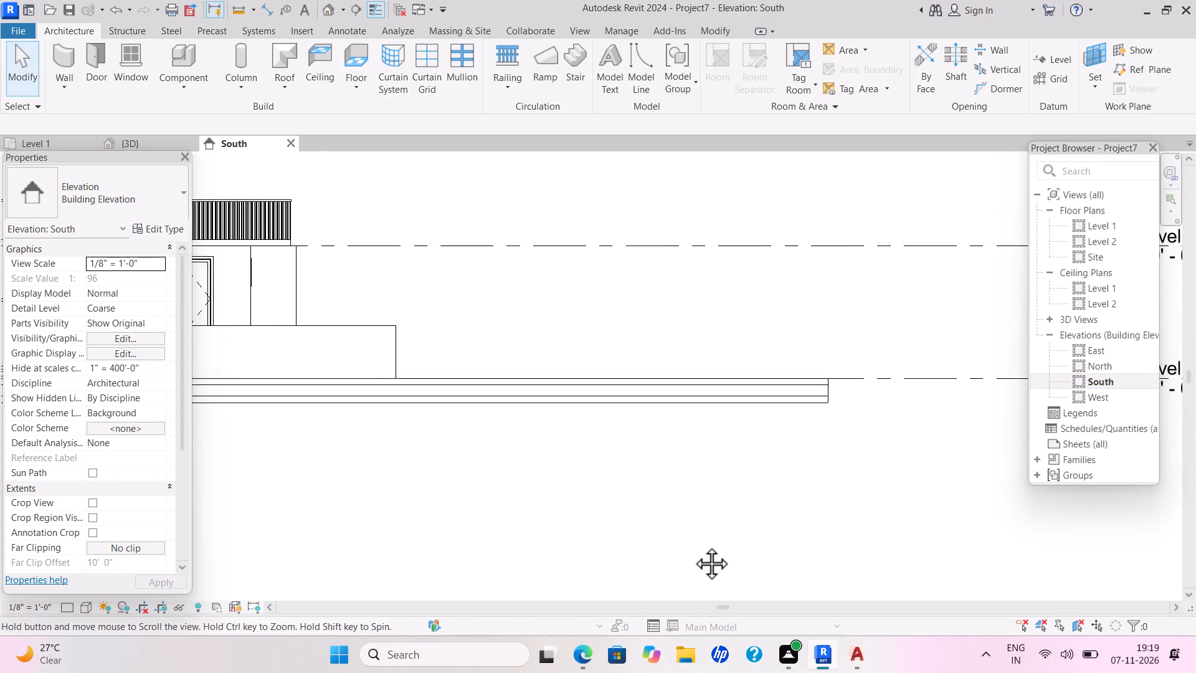
{"action": "middle_click_drag", "start_coordinate": [693, 545], "coordinate": [688, 570]}
{"action": "scroll", "coordinate": [691, 572], "scroll_direction": "down", "scroll_amount": 1}
{"action": "scroll", "coordinate": [683, 560], "scroll_direction": "up", "scroll_amount": 1}
{"action": "scroll", "coordinate": [683, 559], "scroll_direction": "down", "scroll_amount": 1}
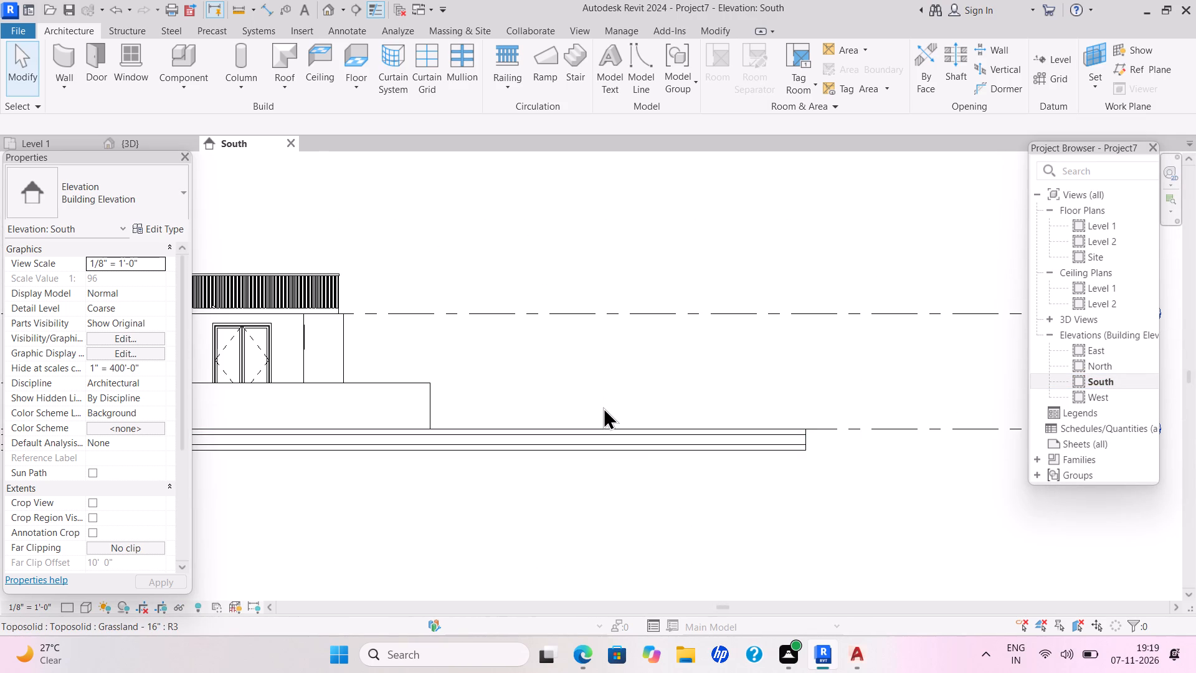
{"action": "scroll", "coordinate": [784, 398], "scroll_direction": "down", "scroll_amount": 1}
{"action": "middle_click_drag", "start_coordinate": [773, 411], "coordinate": [520, 489]}
{"action": "scroll", "coordinate": [567, 469], "scroll_direction": "down", "scroll_amount": 1}
{"action": "scroll", "coordinate": [538, 480], "scroll_direction": "up", "scroll_amount": 1}
{"action": "scroll", "coordinate": [535, 482], "scroll_direction": "down", "scroll_amount": 2}
{"action": "scroll", "coordinate": [520, 489], "scroll_direction": "up", "scroll_amount": 4}
{"action": "scroll", "coordinate": [520, 489], "scroll_direction": "down", "scroll_amount": 1}
{"action": "scroll", "coordinate": [520, 489], "scroll_direction": "up", "scroll_amount": 2}
{"action": "scroll", "coordinate": [523, 489], "scroll_direction": "down", "scroll_amount": 1}
{"action": "scroll", "coordinate": [523, 489], "scroll_direction": "up", "scroll_amount": 2}
{"action": "middle_click_drag", "start_coordinate": [529, 492], "coordinate": [558, 494]}
{"action": "scroll", "coordinate": [556, 494], "scroll_direction": "down", "scroll_amount": 1}
{"action": "scroll", "coordinate": [556, 494], "scroll_direction": "up", "scroll_amount": 3}
{"action": "scroll", "coordinate": [557, 494], "scroll_direction": "down", "scroll_amount": 1}
{"action": "scroll", "coordinate": [557, 494], "scroll_direction": "up", "scroll_amount": 1}
{"action": "scroll", "coordinate": [558, 494], "scroll_direction": "down", "scroll_amount": 1}
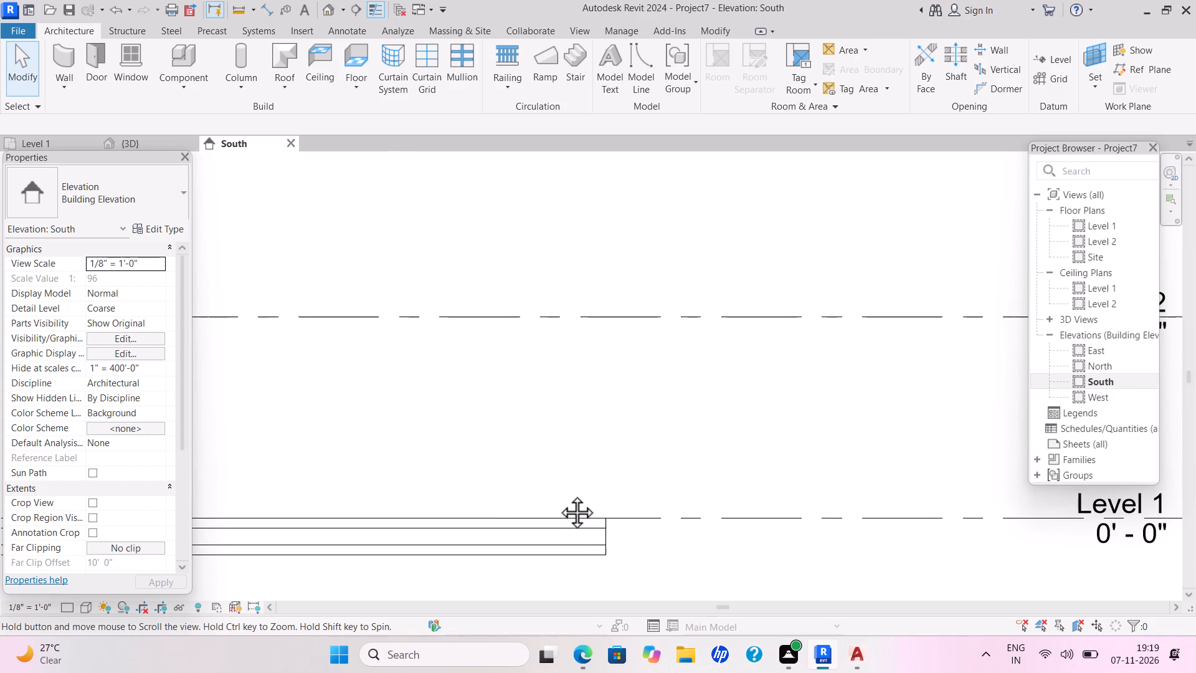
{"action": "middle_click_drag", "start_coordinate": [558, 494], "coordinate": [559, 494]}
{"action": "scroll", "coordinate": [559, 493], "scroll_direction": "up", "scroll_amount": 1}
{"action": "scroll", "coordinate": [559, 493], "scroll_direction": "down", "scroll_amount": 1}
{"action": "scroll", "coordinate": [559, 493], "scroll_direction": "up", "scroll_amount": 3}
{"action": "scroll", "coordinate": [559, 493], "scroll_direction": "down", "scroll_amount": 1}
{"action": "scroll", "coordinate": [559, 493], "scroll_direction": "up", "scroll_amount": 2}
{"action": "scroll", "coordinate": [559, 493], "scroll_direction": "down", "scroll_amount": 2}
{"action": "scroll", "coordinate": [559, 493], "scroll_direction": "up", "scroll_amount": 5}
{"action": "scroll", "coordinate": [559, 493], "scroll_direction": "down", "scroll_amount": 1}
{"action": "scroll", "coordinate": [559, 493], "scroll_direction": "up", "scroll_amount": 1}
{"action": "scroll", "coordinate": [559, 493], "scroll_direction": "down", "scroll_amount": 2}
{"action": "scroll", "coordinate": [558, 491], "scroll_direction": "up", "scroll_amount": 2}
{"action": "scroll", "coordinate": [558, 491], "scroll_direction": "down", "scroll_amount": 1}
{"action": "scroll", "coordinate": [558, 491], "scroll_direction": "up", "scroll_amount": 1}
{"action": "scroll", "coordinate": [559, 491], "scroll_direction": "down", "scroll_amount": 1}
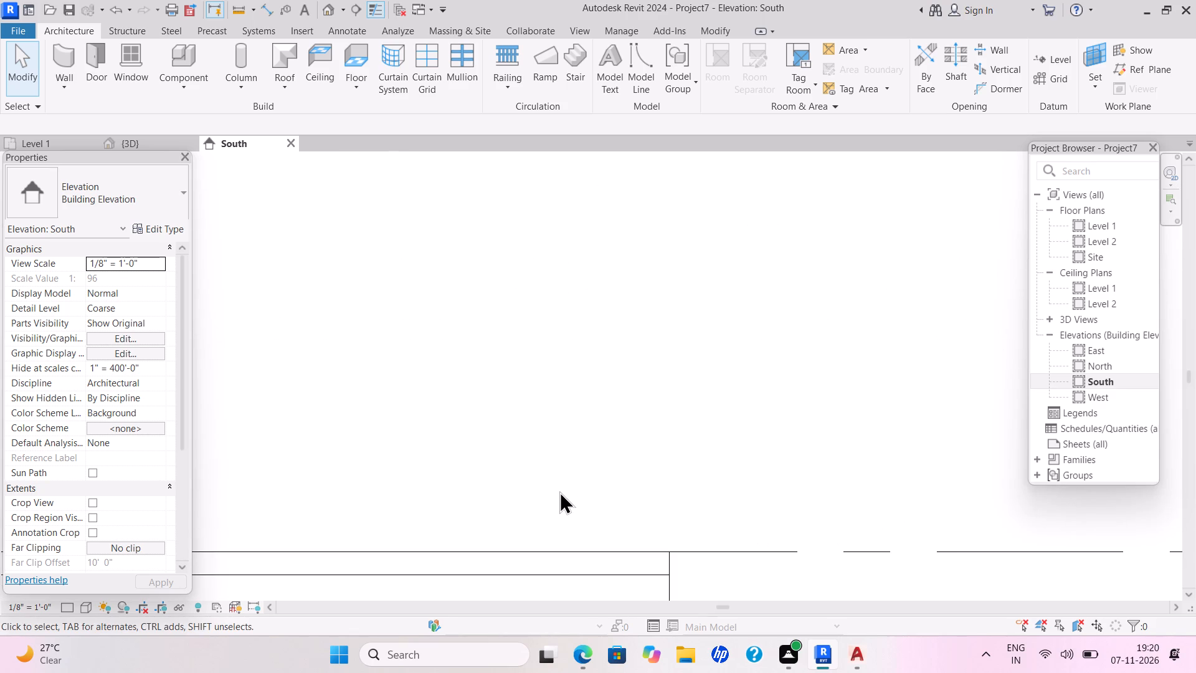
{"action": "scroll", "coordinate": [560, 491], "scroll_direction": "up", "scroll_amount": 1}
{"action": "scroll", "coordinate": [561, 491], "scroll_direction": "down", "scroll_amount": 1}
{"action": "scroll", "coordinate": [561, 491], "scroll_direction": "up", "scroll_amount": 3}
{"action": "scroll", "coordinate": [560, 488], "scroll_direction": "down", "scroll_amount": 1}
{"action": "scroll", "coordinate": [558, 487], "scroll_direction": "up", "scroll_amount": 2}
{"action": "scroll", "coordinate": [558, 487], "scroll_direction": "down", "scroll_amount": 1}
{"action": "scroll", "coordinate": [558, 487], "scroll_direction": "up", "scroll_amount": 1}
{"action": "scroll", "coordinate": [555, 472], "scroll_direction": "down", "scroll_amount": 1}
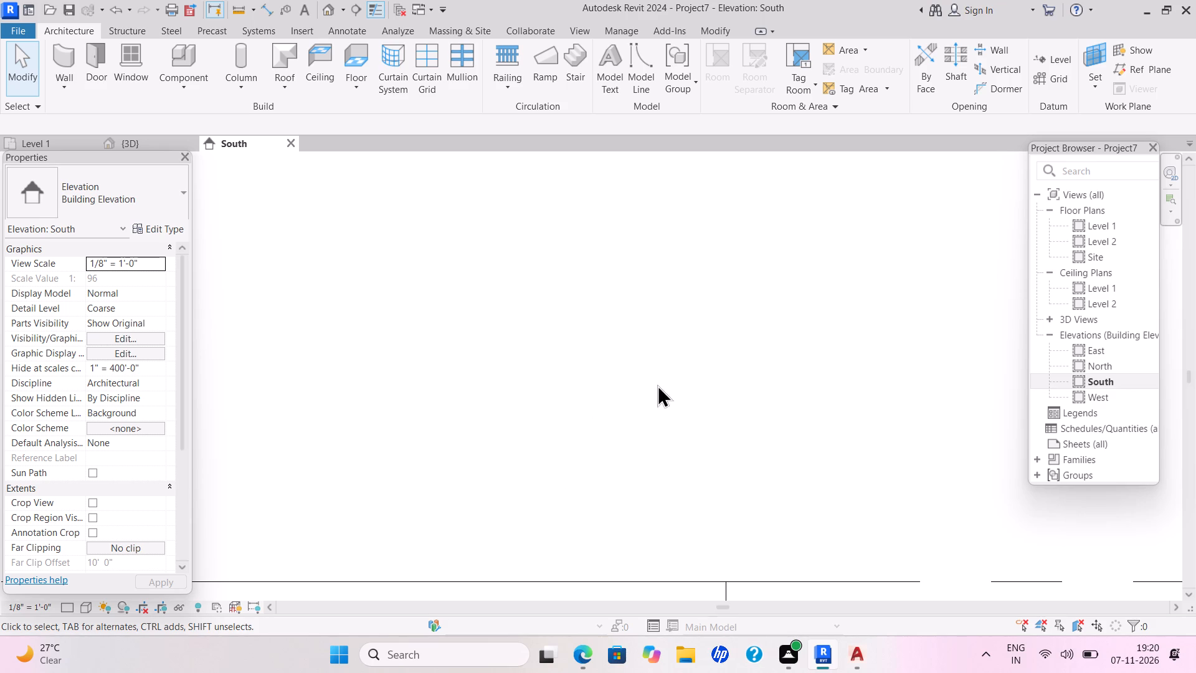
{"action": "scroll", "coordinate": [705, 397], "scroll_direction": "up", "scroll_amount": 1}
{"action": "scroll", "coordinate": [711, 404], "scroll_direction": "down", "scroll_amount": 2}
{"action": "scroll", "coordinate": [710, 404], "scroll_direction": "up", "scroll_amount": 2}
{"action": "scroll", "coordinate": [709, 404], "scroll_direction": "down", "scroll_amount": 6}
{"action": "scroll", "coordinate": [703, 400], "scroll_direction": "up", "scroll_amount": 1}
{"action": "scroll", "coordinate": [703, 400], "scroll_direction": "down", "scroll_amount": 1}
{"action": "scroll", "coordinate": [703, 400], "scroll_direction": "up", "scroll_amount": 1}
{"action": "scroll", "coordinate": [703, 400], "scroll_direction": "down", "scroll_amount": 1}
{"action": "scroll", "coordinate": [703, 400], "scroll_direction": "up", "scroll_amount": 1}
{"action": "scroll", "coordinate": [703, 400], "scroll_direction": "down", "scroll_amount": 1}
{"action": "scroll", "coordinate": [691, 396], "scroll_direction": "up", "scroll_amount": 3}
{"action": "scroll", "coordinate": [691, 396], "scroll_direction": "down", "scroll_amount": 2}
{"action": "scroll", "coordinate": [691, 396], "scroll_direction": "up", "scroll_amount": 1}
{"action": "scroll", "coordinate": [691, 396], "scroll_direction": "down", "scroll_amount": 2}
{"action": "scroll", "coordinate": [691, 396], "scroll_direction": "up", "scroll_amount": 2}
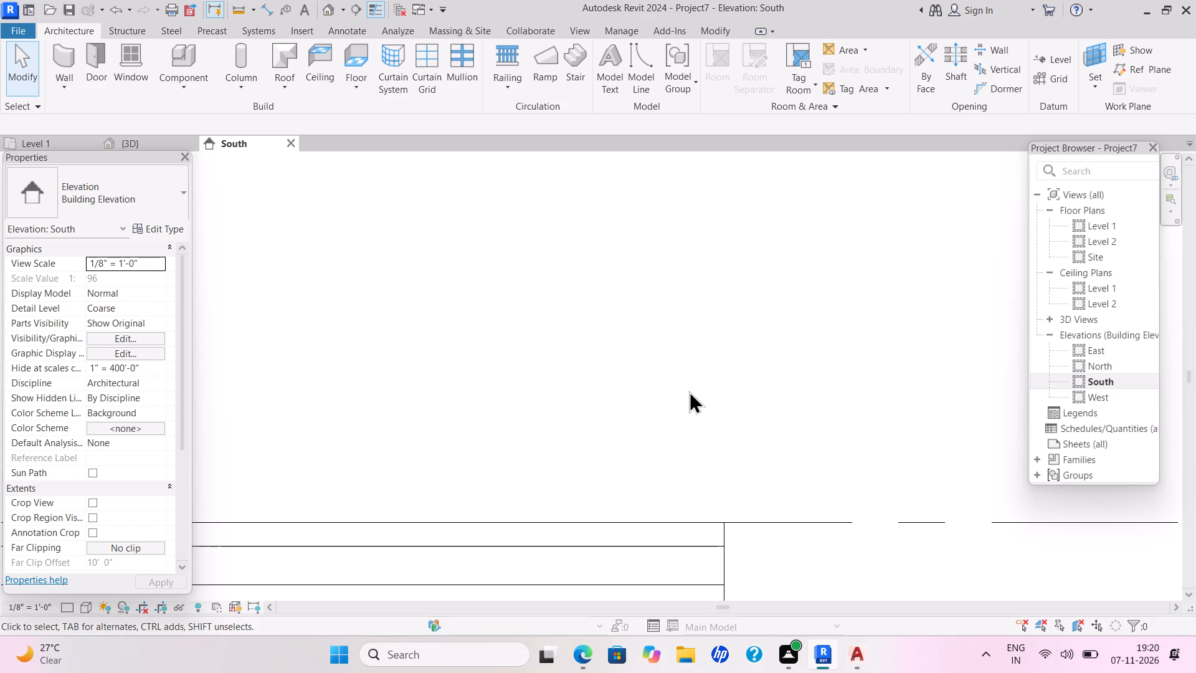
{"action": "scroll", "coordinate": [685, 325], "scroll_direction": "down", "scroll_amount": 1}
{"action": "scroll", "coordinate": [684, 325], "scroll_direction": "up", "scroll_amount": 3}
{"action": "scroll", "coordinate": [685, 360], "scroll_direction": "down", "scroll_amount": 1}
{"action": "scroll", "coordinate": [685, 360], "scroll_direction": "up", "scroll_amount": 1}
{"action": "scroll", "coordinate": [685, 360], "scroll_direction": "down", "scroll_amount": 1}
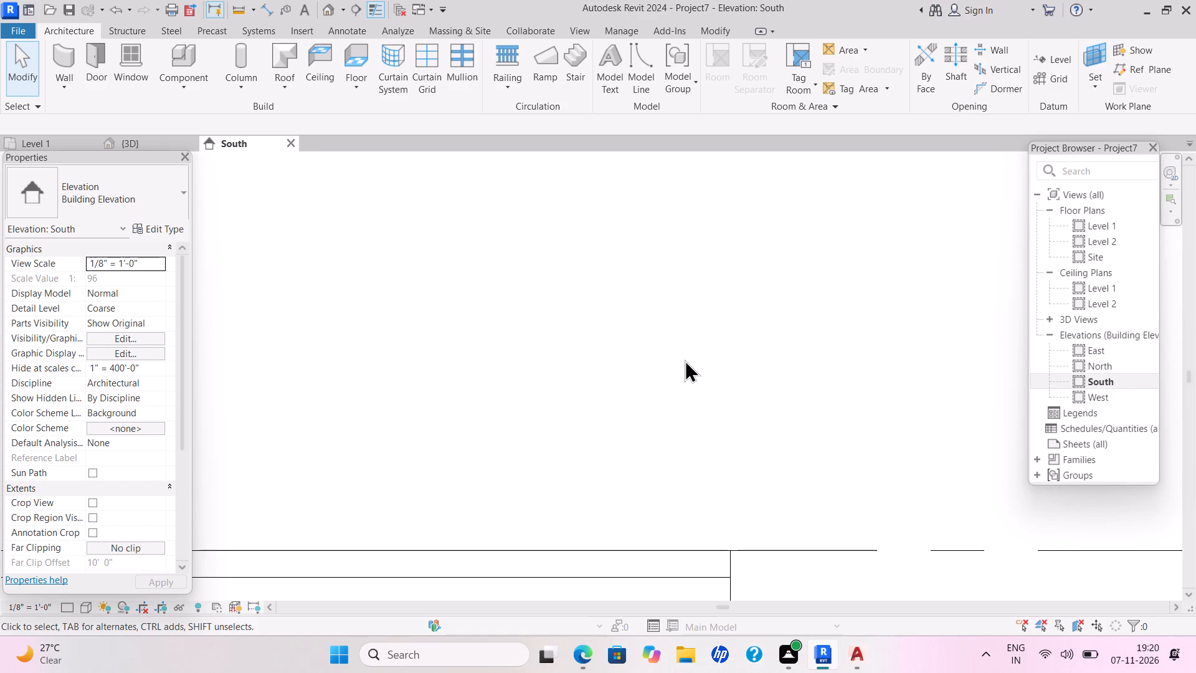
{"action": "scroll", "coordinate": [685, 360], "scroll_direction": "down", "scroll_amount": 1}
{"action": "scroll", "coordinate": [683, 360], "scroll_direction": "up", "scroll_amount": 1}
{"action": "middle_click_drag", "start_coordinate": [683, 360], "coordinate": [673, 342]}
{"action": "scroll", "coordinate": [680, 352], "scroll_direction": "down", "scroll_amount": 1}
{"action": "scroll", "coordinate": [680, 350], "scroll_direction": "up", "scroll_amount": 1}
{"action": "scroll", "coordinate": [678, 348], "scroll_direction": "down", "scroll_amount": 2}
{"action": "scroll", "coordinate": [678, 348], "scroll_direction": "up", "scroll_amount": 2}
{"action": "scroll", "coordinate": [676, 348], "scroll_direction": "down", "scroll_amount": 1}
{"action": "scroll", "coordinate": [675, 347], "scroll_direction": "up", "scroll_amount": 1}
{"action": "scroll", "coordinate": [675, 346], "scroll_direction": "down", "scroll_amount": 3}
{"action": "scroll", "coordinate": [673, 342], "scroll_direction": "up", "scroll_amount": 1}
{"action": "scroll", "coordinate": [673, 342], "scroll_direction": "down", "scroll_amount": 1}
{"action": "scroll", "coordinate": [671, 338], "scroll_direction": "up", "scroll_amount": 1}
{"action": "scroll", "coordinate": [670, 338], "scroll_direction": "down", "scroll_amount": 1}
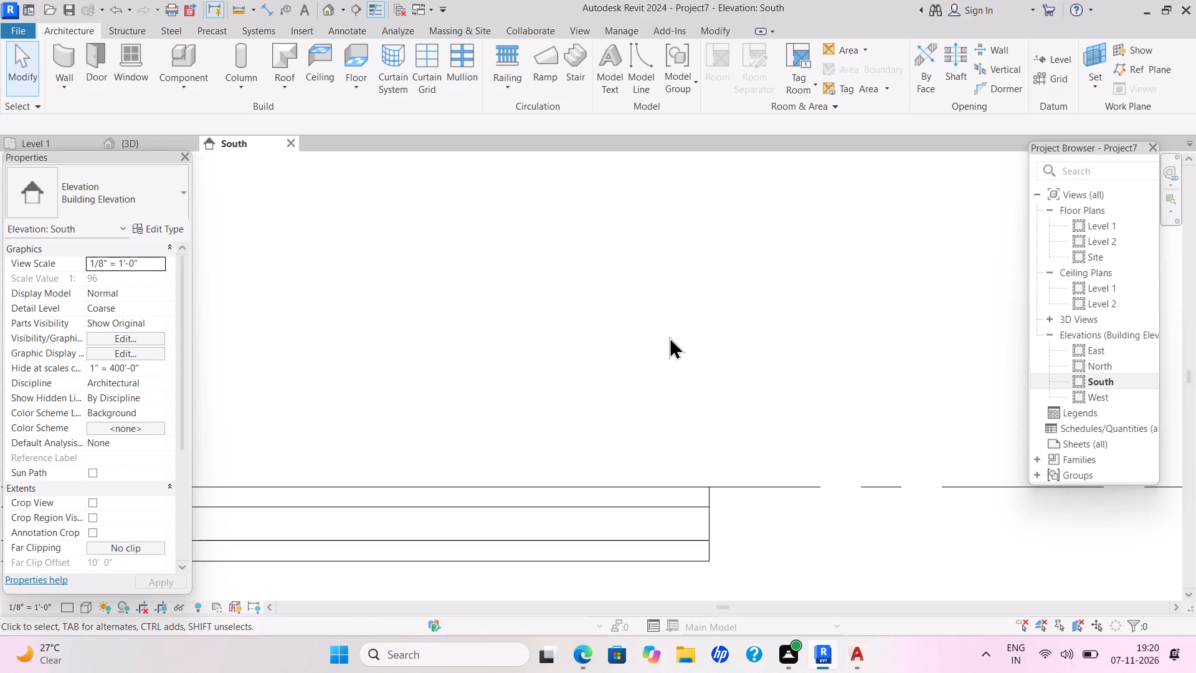
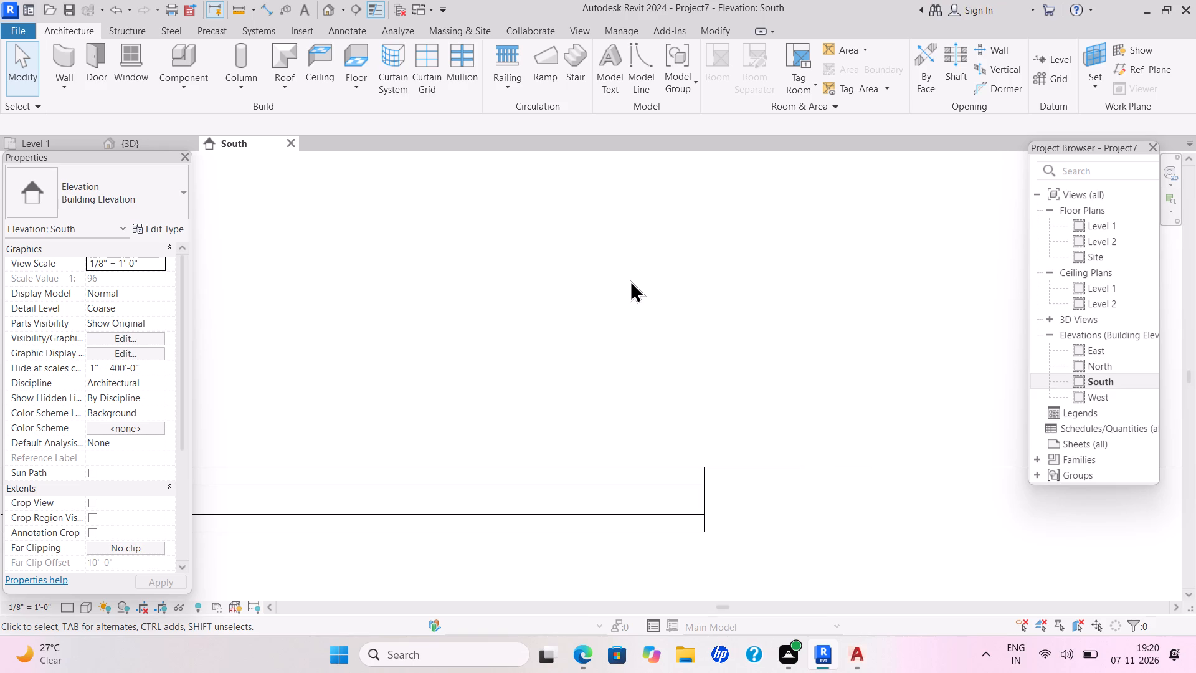
Examine the Level 1 and Level 2 heads and the space above them east of the site.
{"action": "scroll", "coordinate": [608, 279], "scroll_direction": "down", "scroll_amount": 1}
{"action": "scroll", "coordinate": [610, 295], "scroll_direction": "up", "scroll_amount": 2}
{"action": "scroll", "coordinate": [622, 303], "scroll_direction": "down", "scroll_amount": 5}
{"action": "scroll", "coordinate": [633, 305], "scroll_direction": "up", "scroll_amount": 1}
{"action": "scroll", "coordinate": [633, 305], "scroll_direction": "down", "scroll_amount": 1}
{"action": "scroll", "coordinate": [633, 305], "scroll_direction": "up", "scroll_amount": 1}
{"action": "scroll", "coordinate": [633, 305], "scroll_direction": "down", "scroll_amount": 1}
{"action": "scroll", "coordinate": [633, 305], "scroll_direction": "up", "scroll_amount": 2}
{"action": "scroll", "coordinate": [633, 305], "scroll_direction": "down", "scroll_amount": 1}
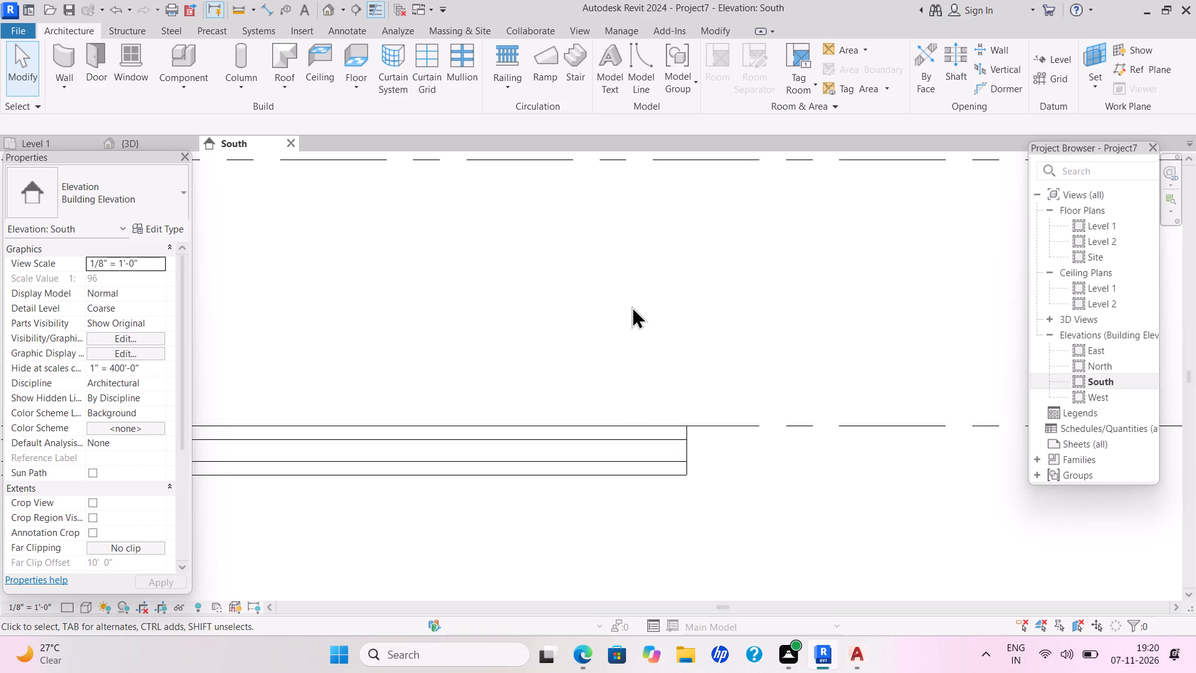
{"action": "scroll", "coordinate": [619, 315], "scroll_direction": "up", "scroll_amount": 1}
{"action": "scroll", "coordinate": [618, 316], "scroll_direction": "down", "scroll_amount": 1}
{"action": "scroll", "coordinate": [617, 316], "scroll_direction": "up", "scroll_amount": 2}
{"action": "middle_click_drag", "start_coordinate": [611, 320], "coordinate": [604, 323]}
{"action": "scroll", "coordinate": [605, 323], "scroll_direction": "down", "scroll_amount": 3}
{"action": "scroll", "coordinate": [605, 323], "scroll_direction": "up", "scroll_amount": 2}
{"action": "scroll", "coordinate": [605, 323], "scroll_direction": "down", "scroll_amount": 1}
{"action": "scroll", "coordinate": [604, 323], "scroll_direction": "up", "scroll_amount": 3}
{"action": "scroll", "coordinate": [623, 325], "scroll_direction": "down", "scroll_amount": 3}
{"action": "middle_click_drag", "start_coordinate": [623, 331], "coordinate": [581, 370]}
{"action": "scroll", "coordinate": [621, 339], "scroll_direction": "up", "scroll_amount": 2}
{"action": "scroll", "coordinate": [582, 370], "scroll_direction": "down", "scroll_amount": 3}
{"action": "scroll", "coordinate": [581, 370], "scroll_direction": "up", "scroll_amount": 2}
{"action": "scroll", "coordinate": [634, 359], "scroll_direction": "down", "scroll_amount": 1}
{"action": "middle_click_drag", "start_coordinate": [625, 365], "coordinate": [611, 375]}
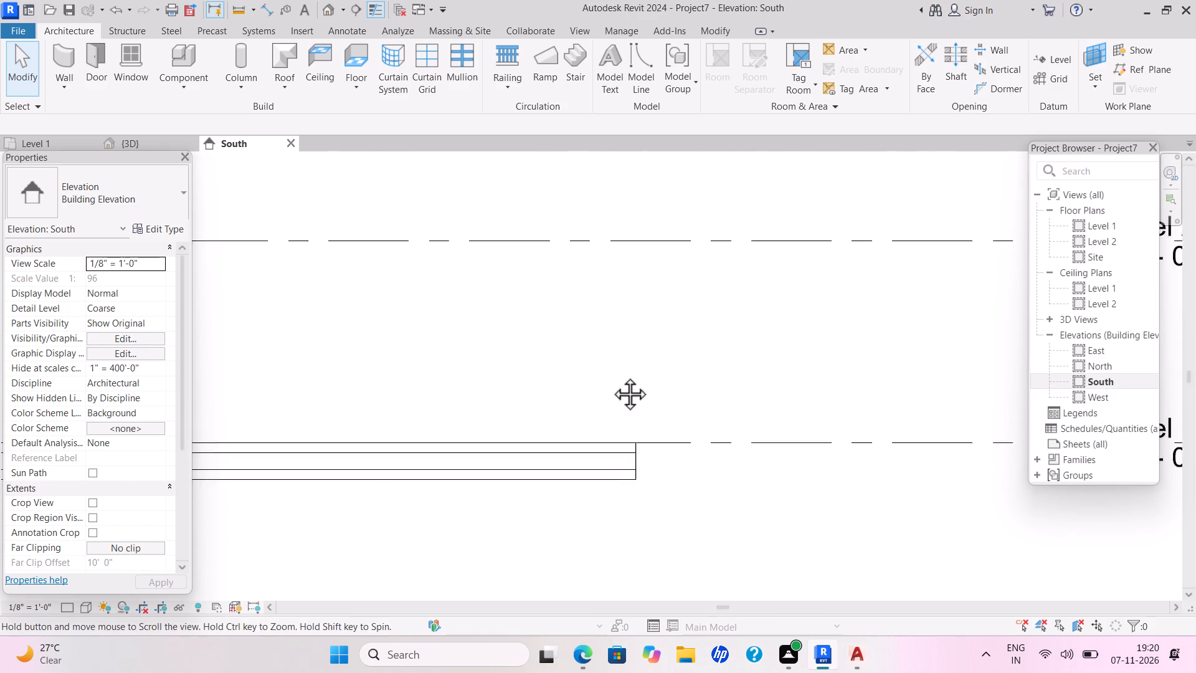
{"action": "scroll", "coordinate": [611, 375], "scroll_direction": "down", "scroll_amount": 3}
{"action": "middle_click_drag", "start_coordinate": [611, 375], "coordinate": [412, 434]}
{"action": "scroll", "coordinate": [562, 391], "scroll_direction": "up", "scroll_amount": 3}
{"action": "scroll", "coordinate": [562, 393], "scroll_direction": "down", "scroll_amount": 1}
{"action": "middle_click", "coordinate": [562, 393]}
{"action": "scroll", "coordinate": [562, 393], "scroll_direction": "up", "scroll_amount": 1}
{"action": "scroll", "coordinate": [594, 393], "scroll_direction": "down", "scroll_amount": 1}
{"action": "scroll", "coordinate": [594, 393], "scroll_direction": "up", "scroll_amount": 1}
{"action": "scroll", "coordinate": [594, 393], "scroll_direction": "down", "scroll_amount": 3}
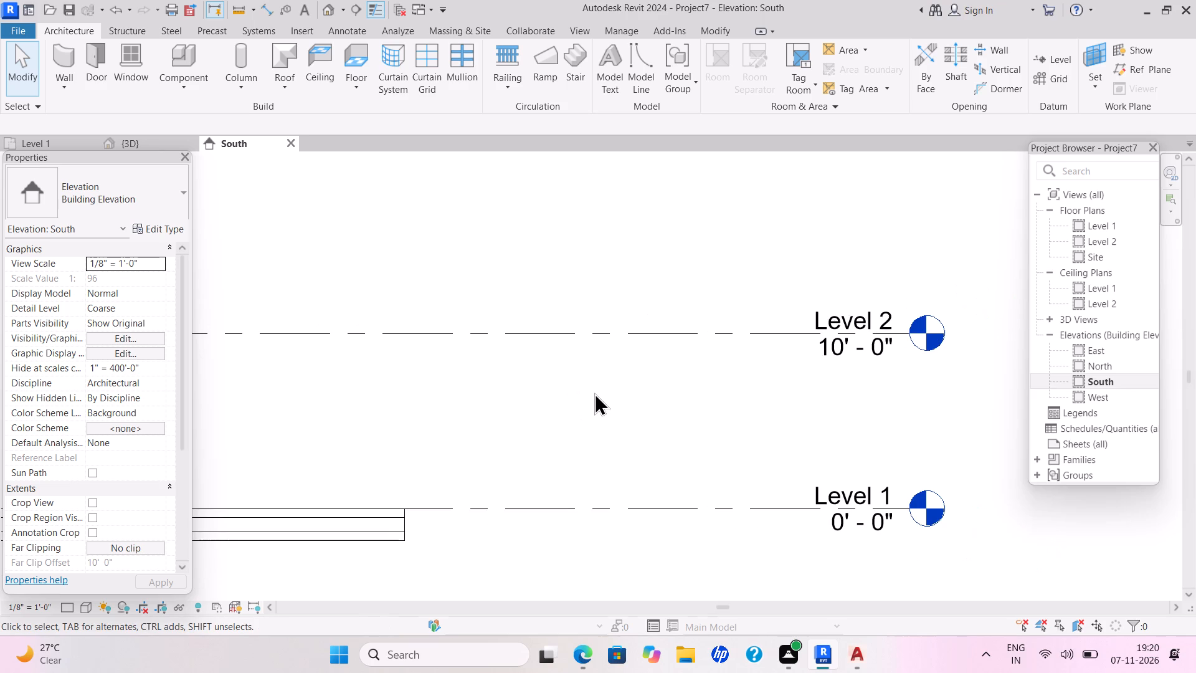
{"action": "scroll", "coordinate": [594, 393], "scroll_direction": "up", "scroll_amount": 2}
{"action": "scroll", "coordinate": [594, 393], "scroll_direction": "down", "scroll_amount": 1}
{"action": "scroll", "coordinate": [594, 393], "scroll_direction": "up", "scroll_amount": 1}
{"action": "middle_click_drag", "start_coordinate": [589, 391], "coordinate": [496, 429]}
{"action": "scroll", "coordinate": [586, 393], "scroll_direction": "down", "scroll_amount": 3}
{"action": "scroll", "coordinate": [564, 405], "scroll_direction": "up", "scroll_amount": 1}
{"action": "scroll", "coordinate": [509, 425], "scroll_direction": "down", "scroll_amount": 1}
{"action": "scroll", "coordinate": [502, 427], "scroll_direction": "up", "scroll_amount": 1}
{"action": "scroll", "coordinate": [496, 429], "scroll_direction": "down", "scroll_amount": 1}
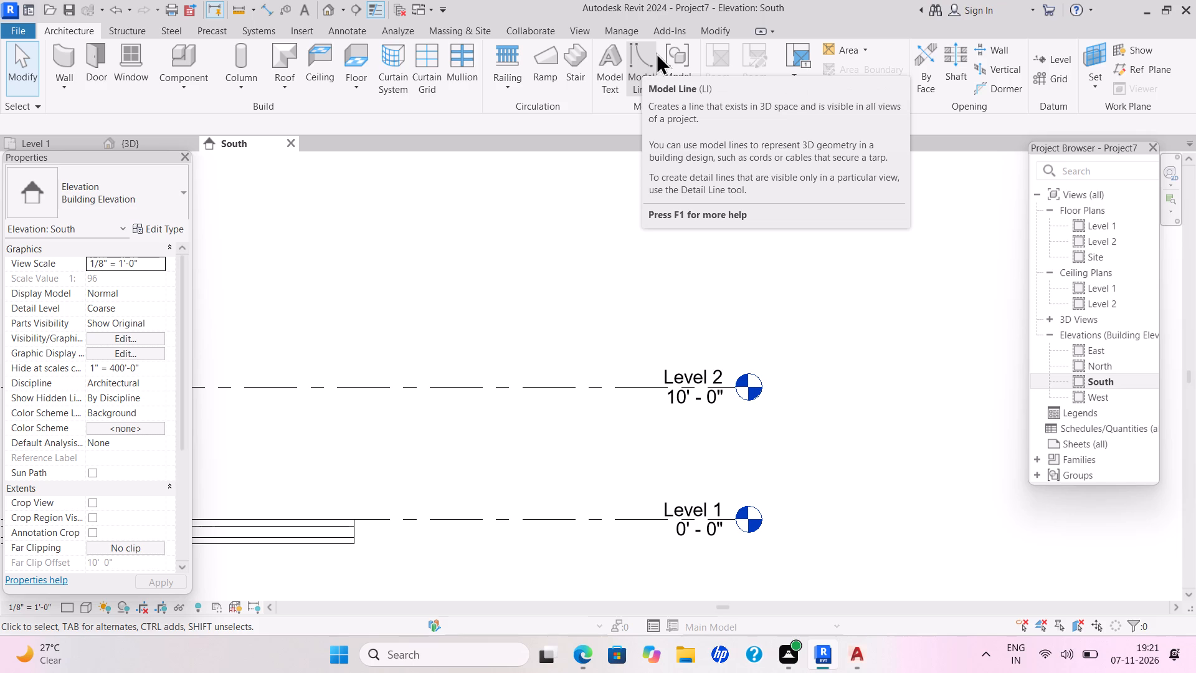
Add a level offset 6" above Level 2 by picking the Level 2 line, giving a level at 10'-6".
{"action": "double_click", "coordinate": [1056, 54]}
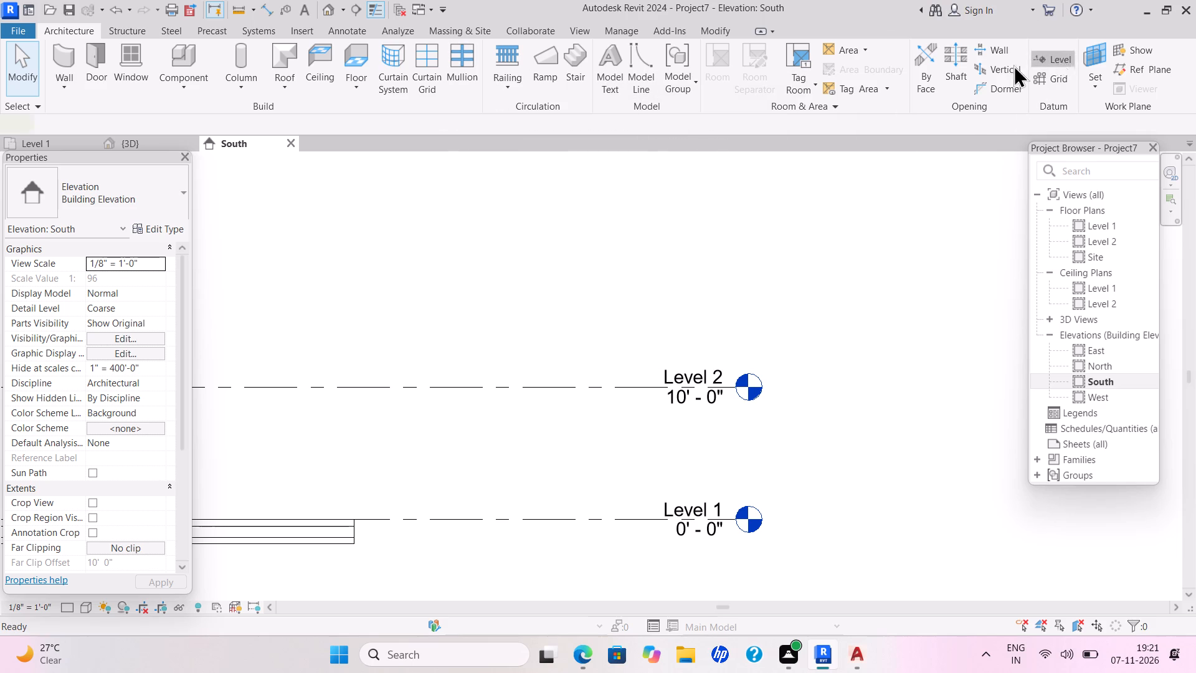
{"action": "double_click", "coordinate": [685, 51]}
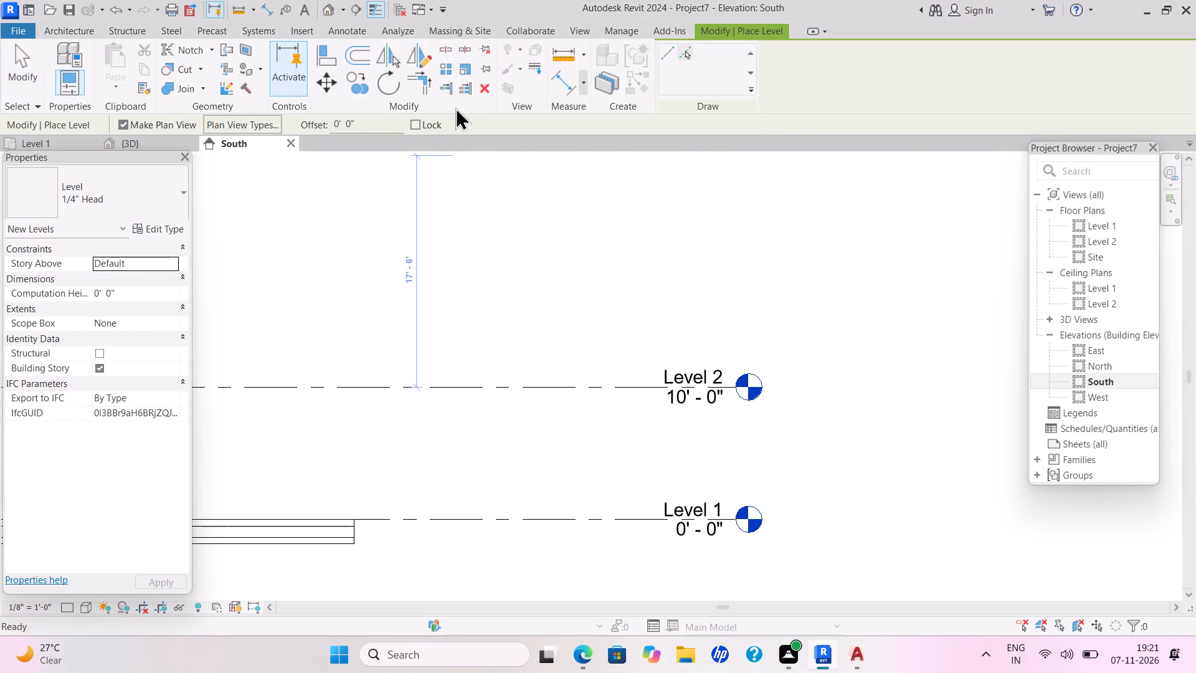
{"action": "left_click_drag", "start_coordinate": [373, 124], "coordinate": [313, 142]}
{"action": "key", "text": "BackSpace"}
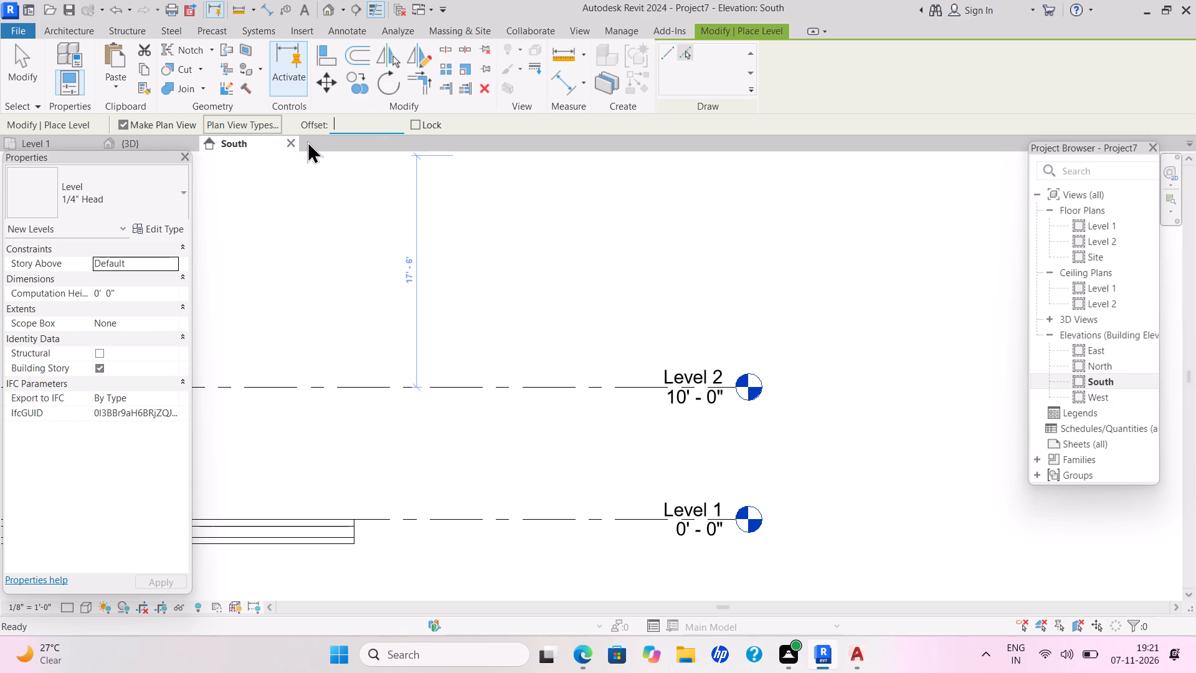
{"action": "type", "text": "6\""}
{"action": "key", "text": "Return"}
{"action": "left_click", "coordinate": [640, 382]}
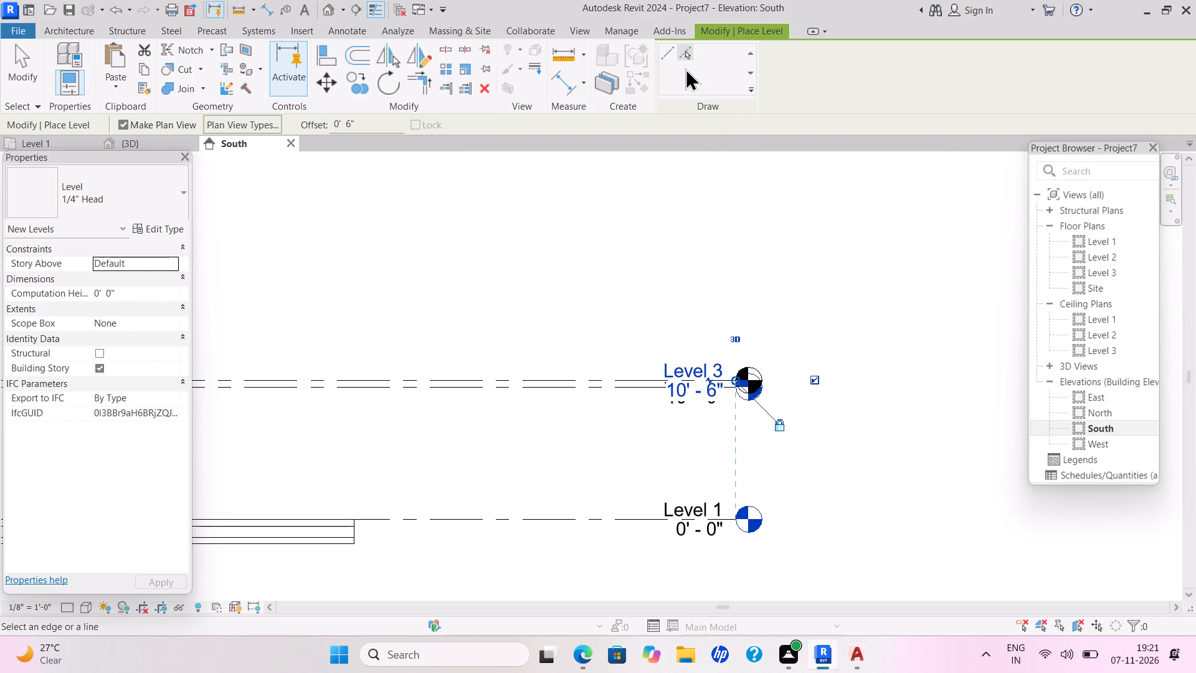
Add three more levels at a 10'-6" offset, each picked from the level below, at 21'-0", 31'-6" and 42'-0".
{"action": "left_click_drag", "start_coordinate": [361, 133], "coordinate": [318, 144]}
{"action": "left_click_drag", "start_coordinate": [361, 125], "coordinate": [315, 137]}
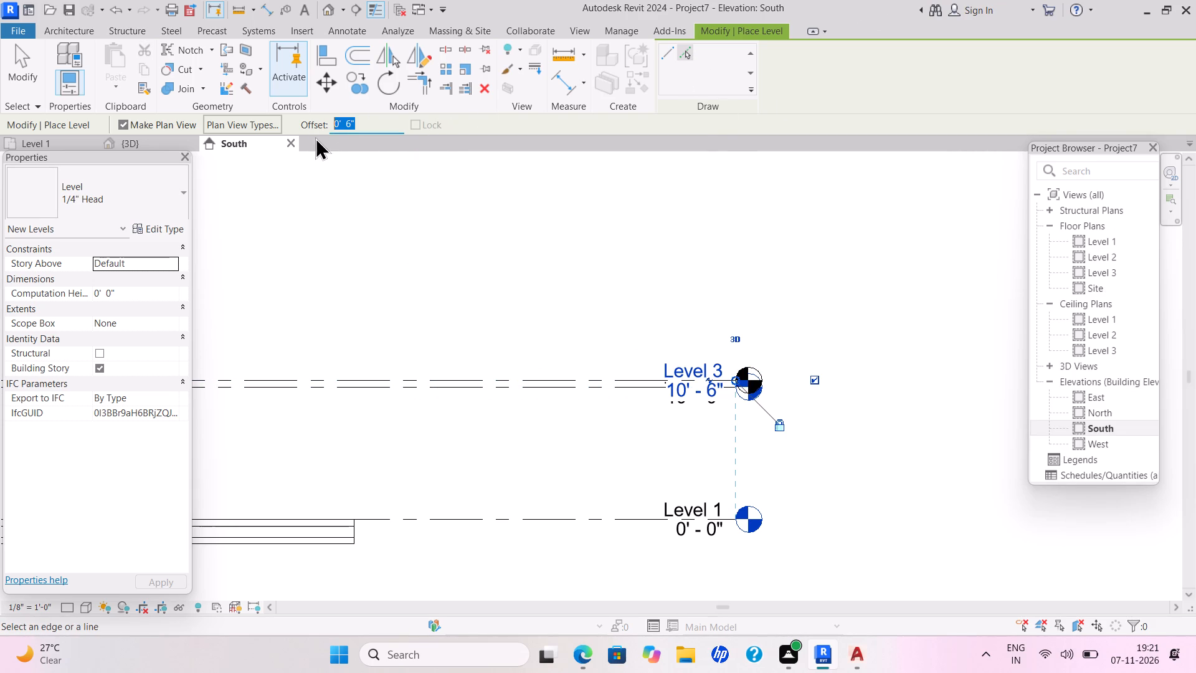
{"action": "key", "text": "BackSpace"}
{"action": "type", "text": "10'6\""}
{"action": "key", "text": "Return"}
{"action": "left_click", "coordinate": [615, 375]}
{"action": "middle_click_drag", "start_coordinate": [751, 305], "coordinate": [878, 437]}
{"action": "scroll", "coordinate": [752, 305], "scroll_direction": "down", "scroll_amount": 2}
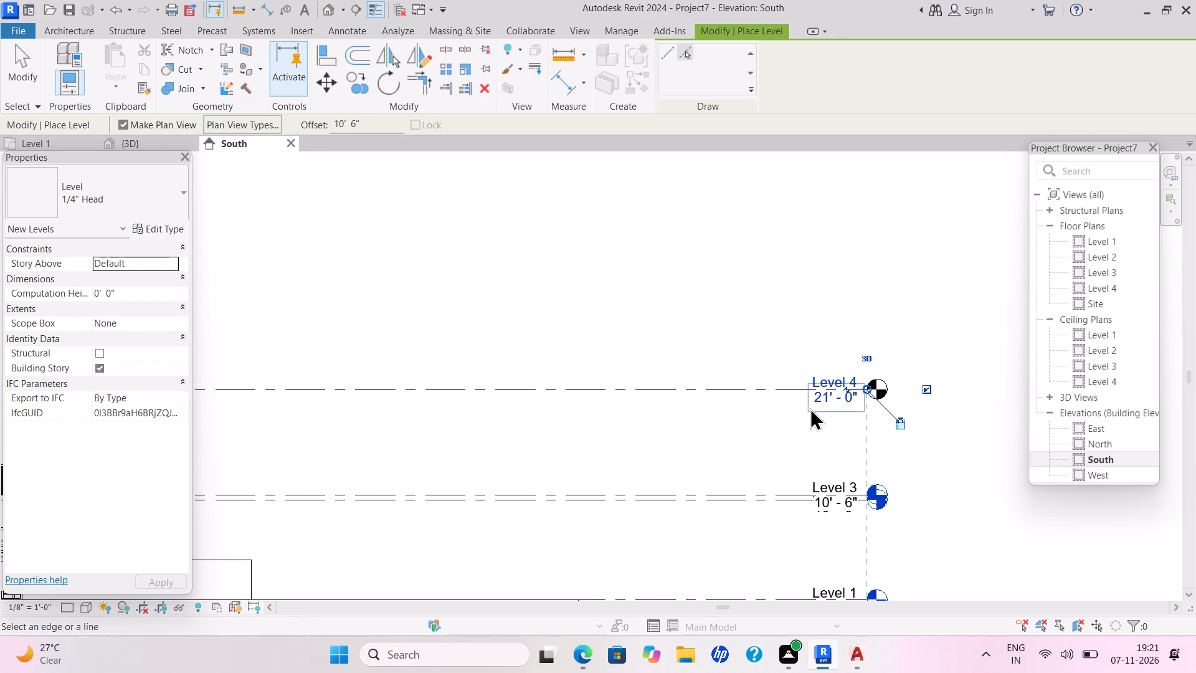
{"action": "left_click", "coordinate": [784, 384]}
{"action": "left_click", "coordinate": [790, 281]}
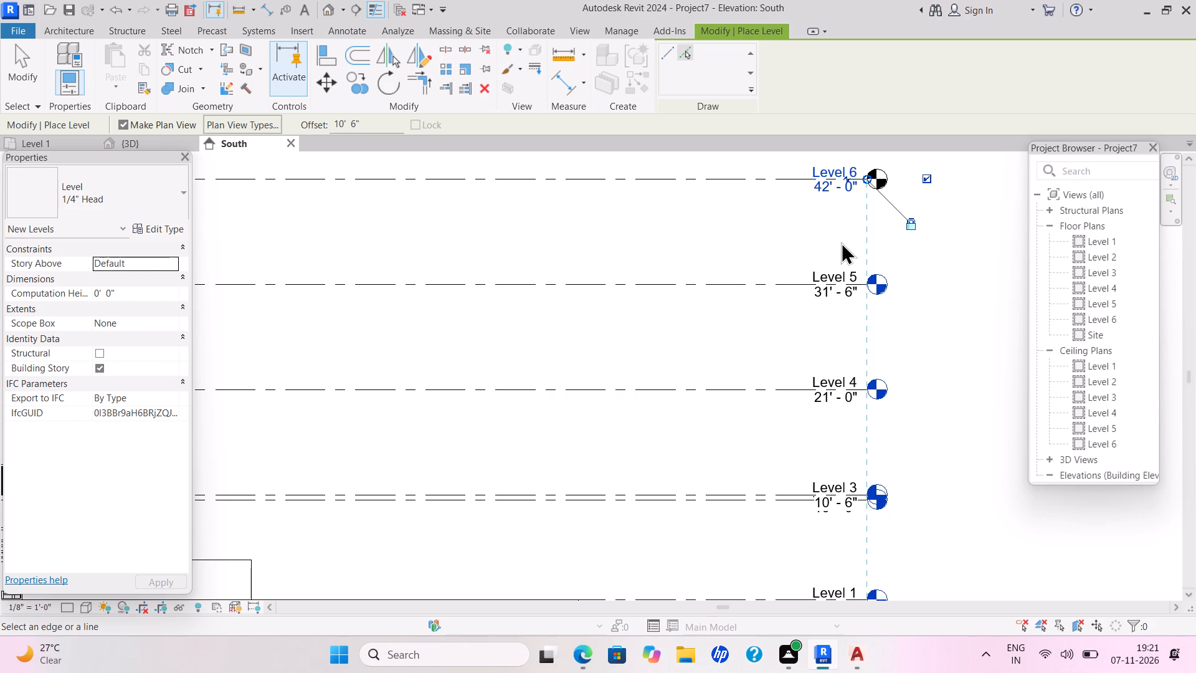
{"action": "key", "text": "Escape"}
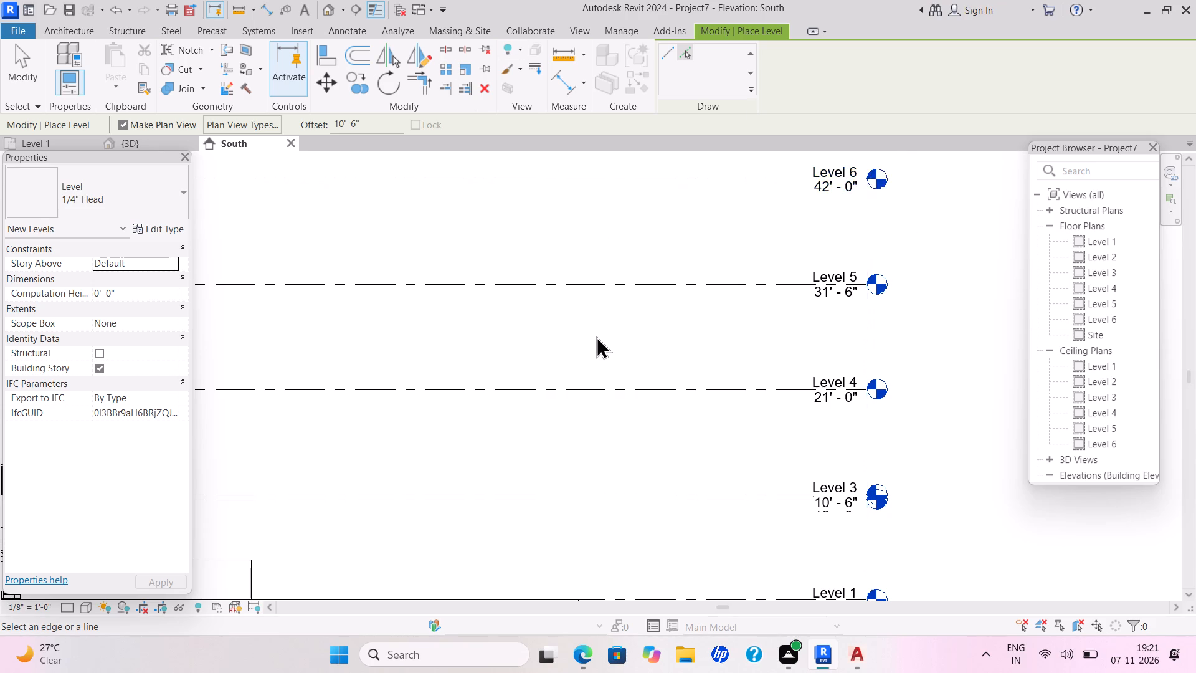
Copy the whole house, including its roof and railings, and paste it aligned to Levels 3, 4, 5 and 6.
{"action": "scroll", "coordinate": [564, 345], "scroll_direction": "down", "scroll_amount": 1}
{"action": "scroll", "coordinate": [564, 345], "scroll_direction": "up", "scroll_amount": 2}
{"action": "scroll", "coordinate": [582, 338], "scroll_direction": "down", "scroll_amount": 1}
{"action": "middle_click_drag", "start_coordinate": [585, 335], "coordinate": [846, 194]}
{"action": "scroll", "coordinate": [594, 330], "scroll_direction": "up", "scroll_amount": 1}
{"action": "scroll", "coordinate": [603, 325], "scroll_direction": "down", "scroll_amount": 1}
{"action": "scroll", "coordinate": [608, 323], "scroll_direction": "up", "scroll_amount": 2}
{"action": "scroll", "coordinate": [617, 318], "scroll_direction": "down", "scroll_amount": 5}
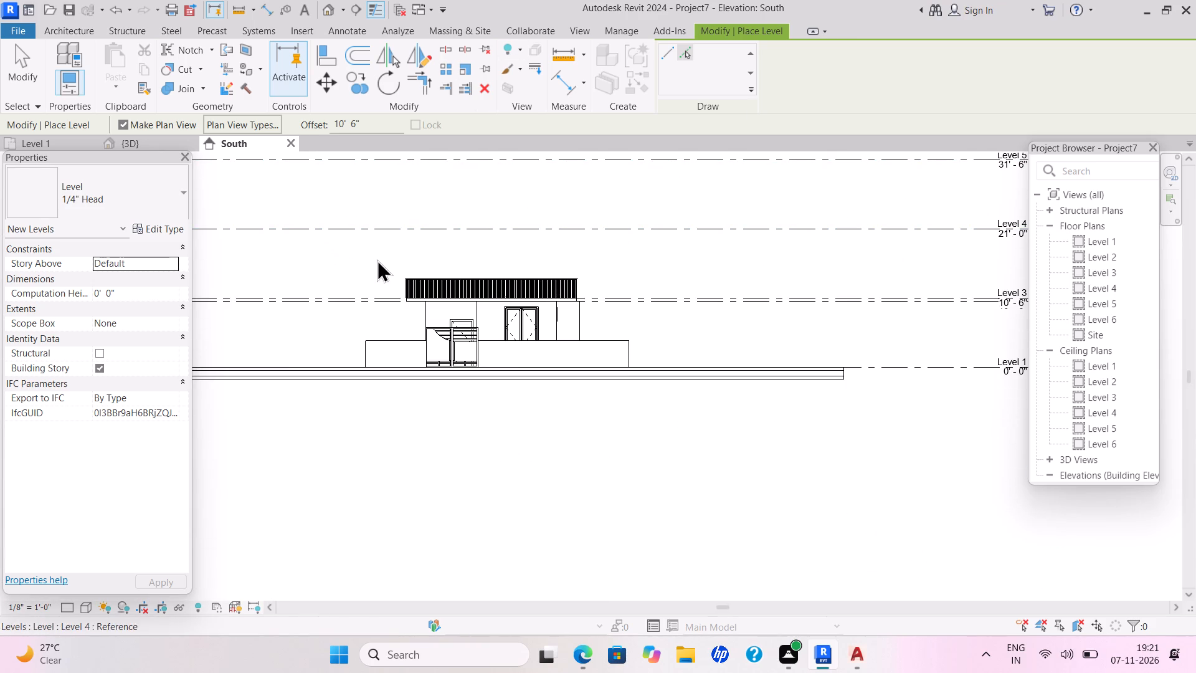
{"action": "left_click_drag", "start_coordinate": [377, 259], "coordinate": [474, 270]}
{"action": "left_click_drag", "start_coordinate": [395, 262], "coordinate": [473, 276]}
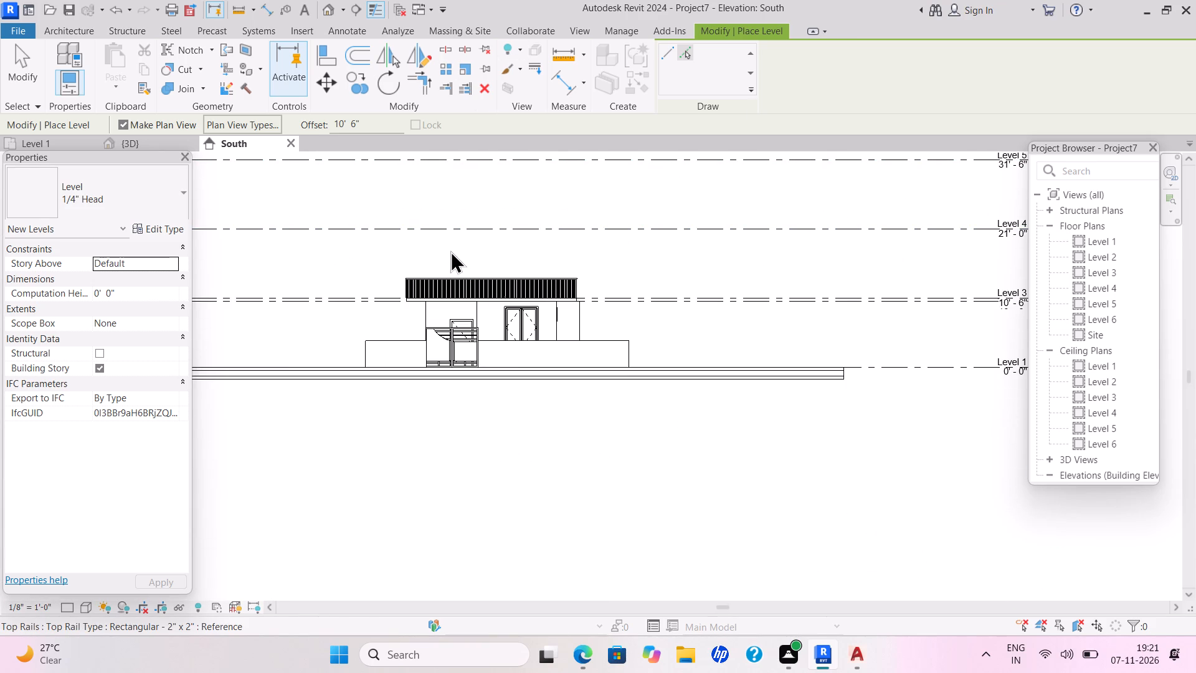
{"action": "key", "text": "Escape"}
{"action": "key", "text": "Escape"}
{"action": "left_click_drag", "start_coordinate": [391, 261], "coordinate": [605, 424]}
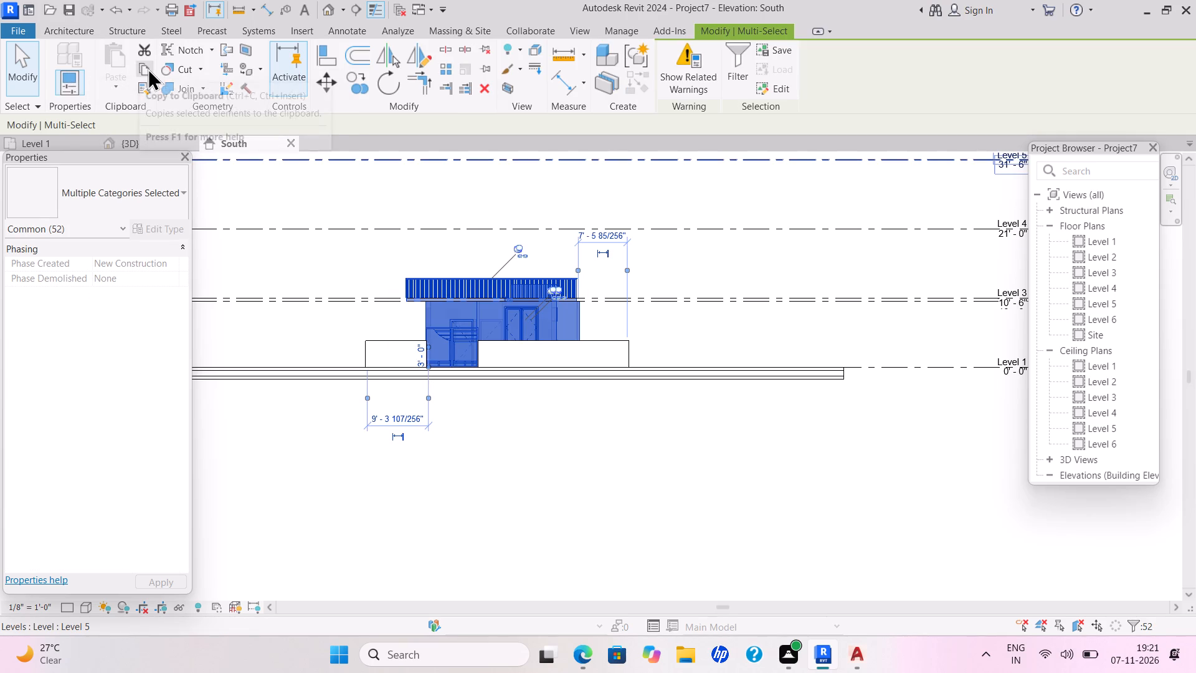
{"action": "left_click", "coordinate": [148, 68]}
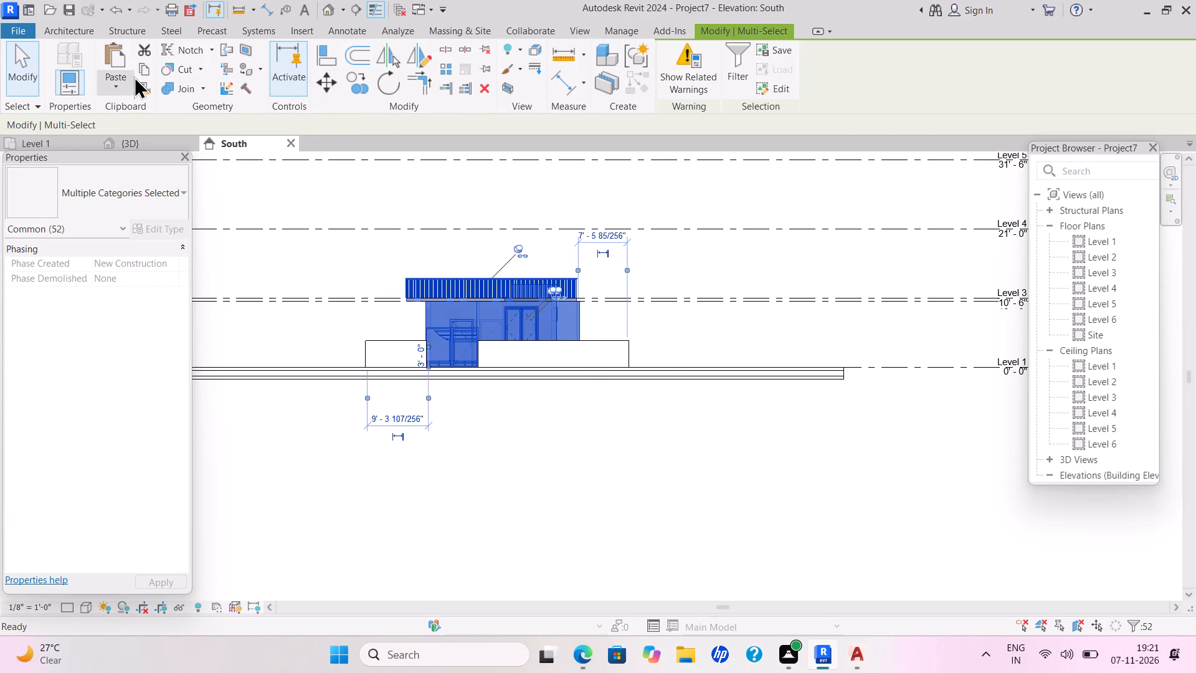
{"action": "left_click", "coordinate": [137, 69]}
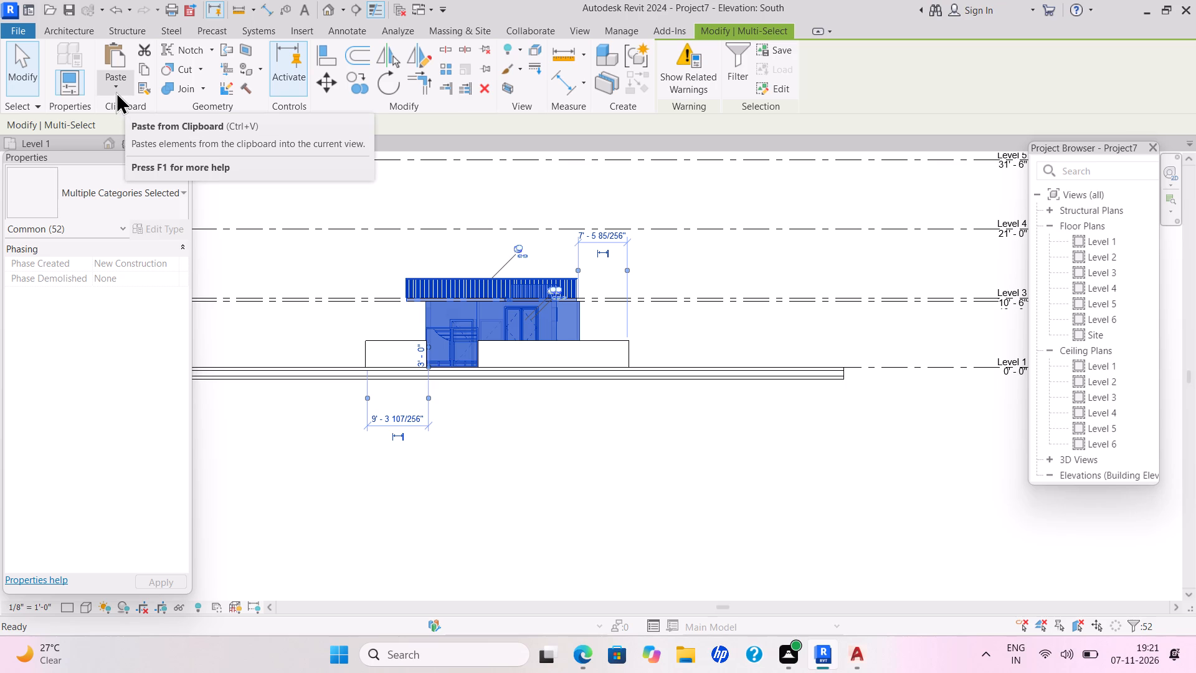
{"action": "left_click", "coordinate": [118, 85]}
{"action": "left_click", "coordinate": [144, 140]}
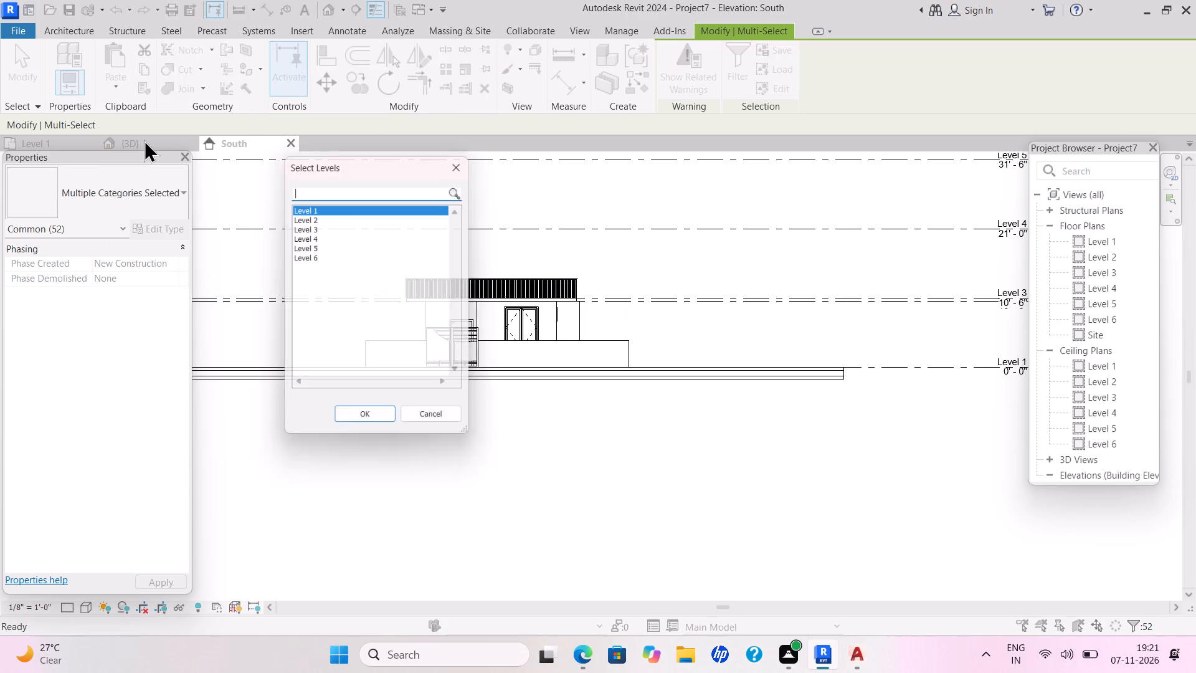
{"action": "left_click_drag", "start_coordinate": [298, 223], "coordinate": [311, 312]}
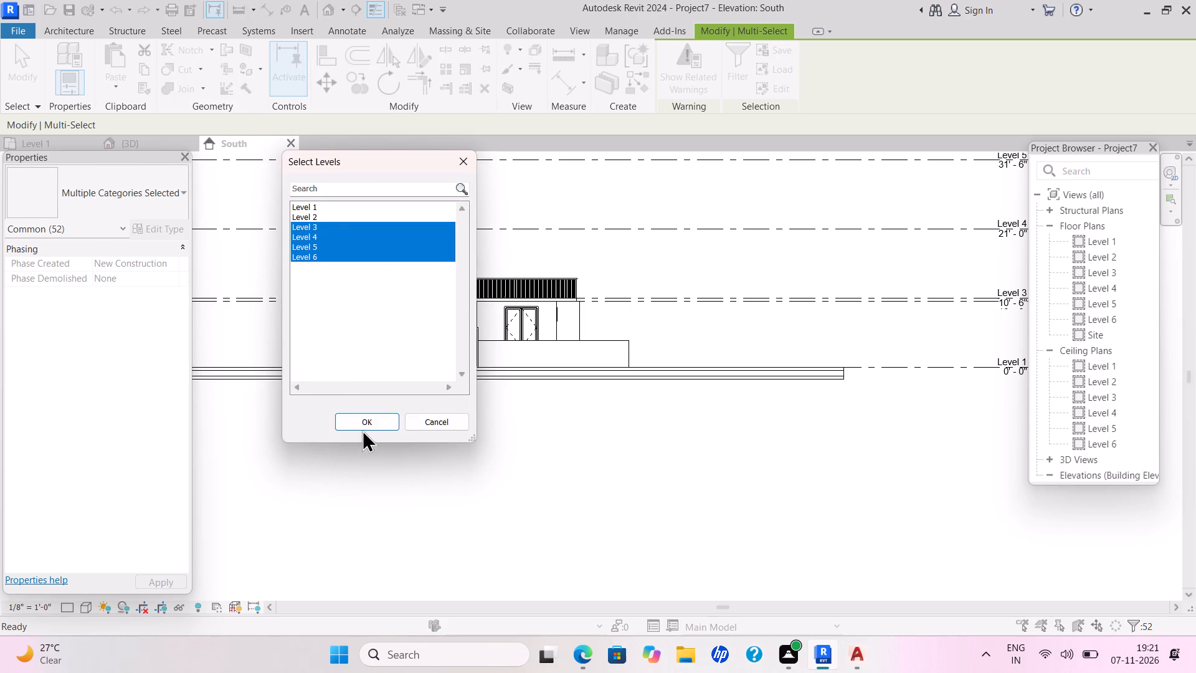
{"action": "left_click", "coordinate": [362, 419]}
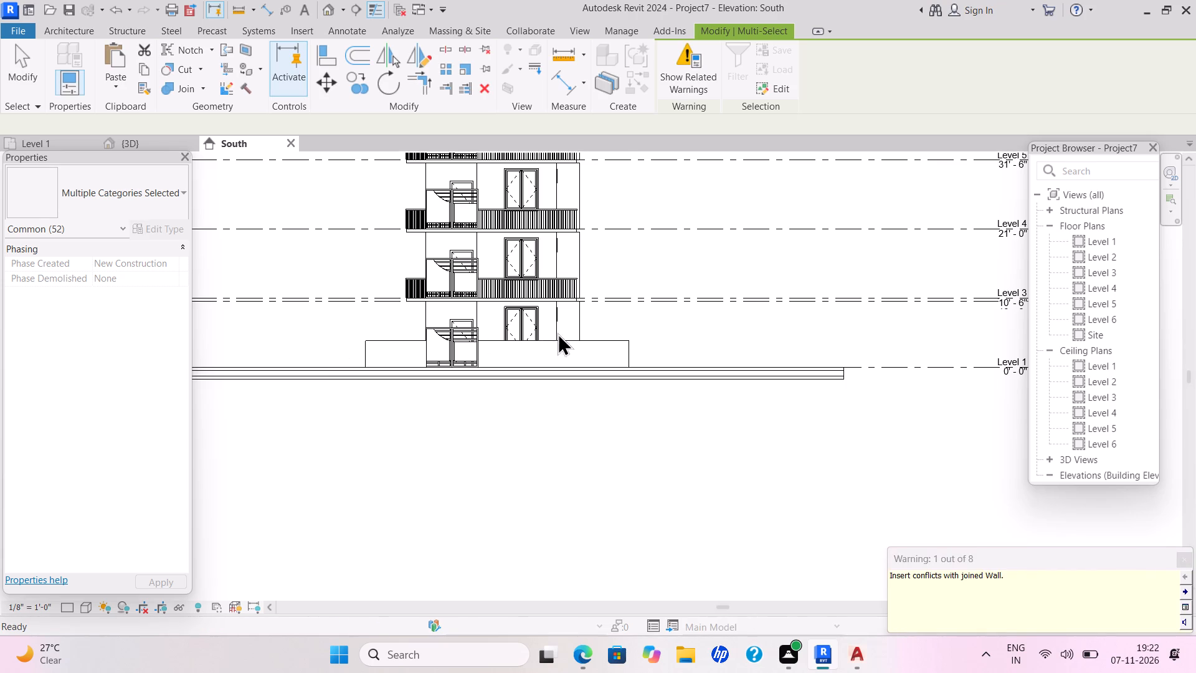
Delete the copied entrance gates on Levels 3, 4, 5 and 6, keeping only the ground-level gate.
{"action": "scroll", "coordinate": [727, 281], "scroll_direction": "down", "scroll_amount": 2}
{"action": "middle_click_drag", "start_coordinate": [728, 285], "coordinate": [589, 452]}
{"action": "scroll", "coordinate": [587, 451], "scroll_direction": "up", "scroll_amount": 1}
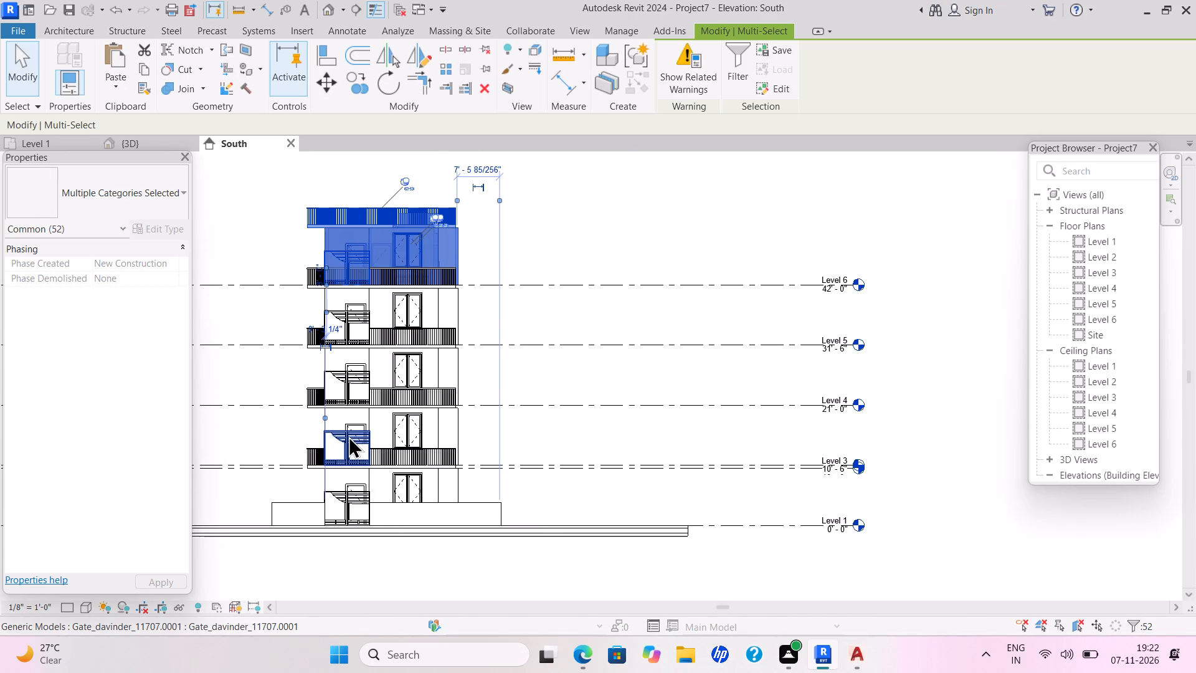
{"action": "key", "text": "Escape"}
{"action": "left_click", "coordinate": [358, 436]}
{"action": "key", "text": "Delete"}
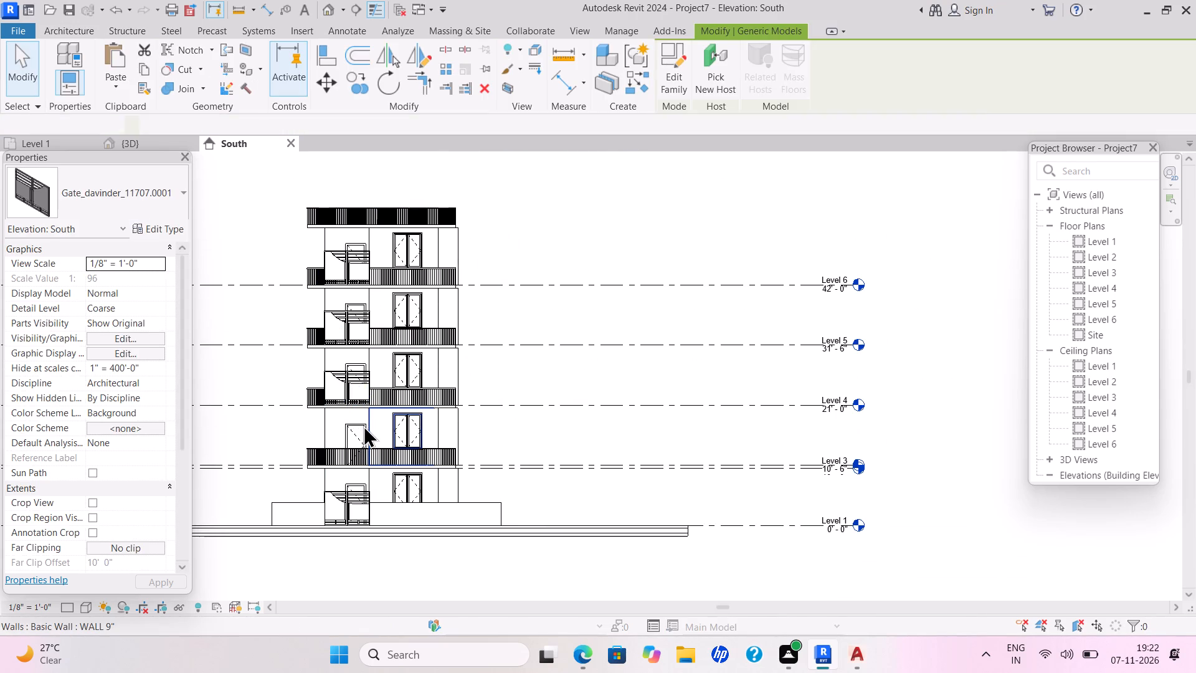
{"action": "left_click", "coordinate": [358, 398]}
{"action": "key", "text": "Delete"}
{"action": "left_click", "coordinate": [358, 330]}
{"action": "key", "text": "Delete"}
{"action": "left_click", "coordinate": [348, 275]}
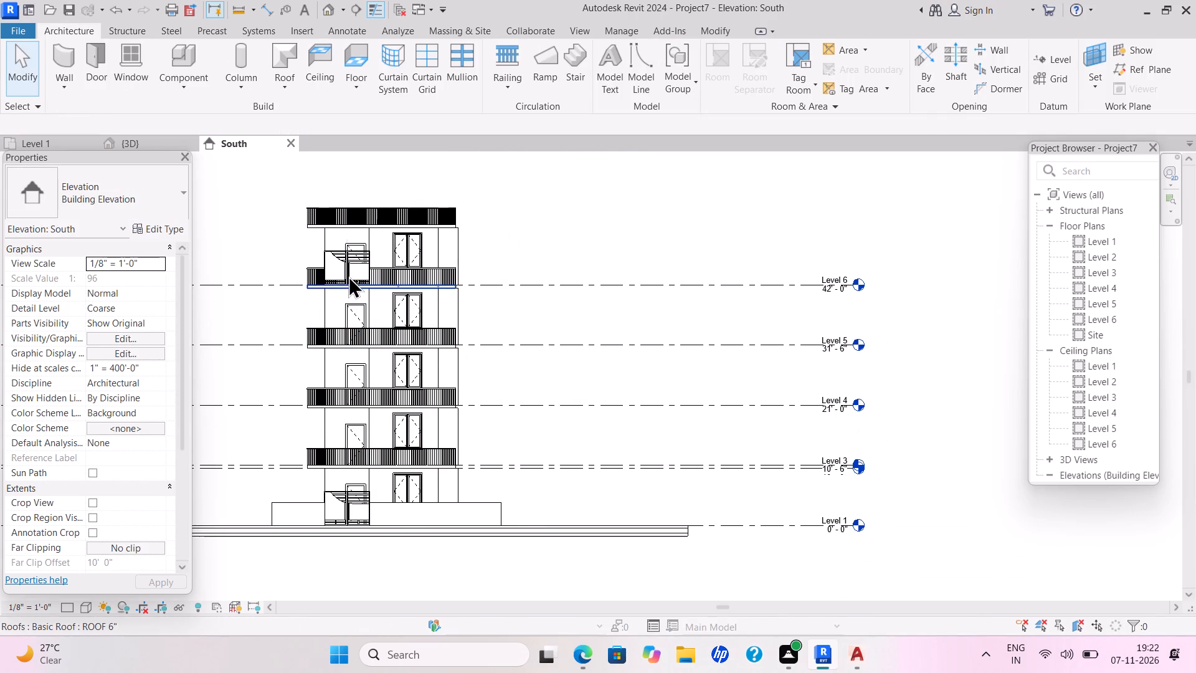
{"action": "key", "text": "Delete"}
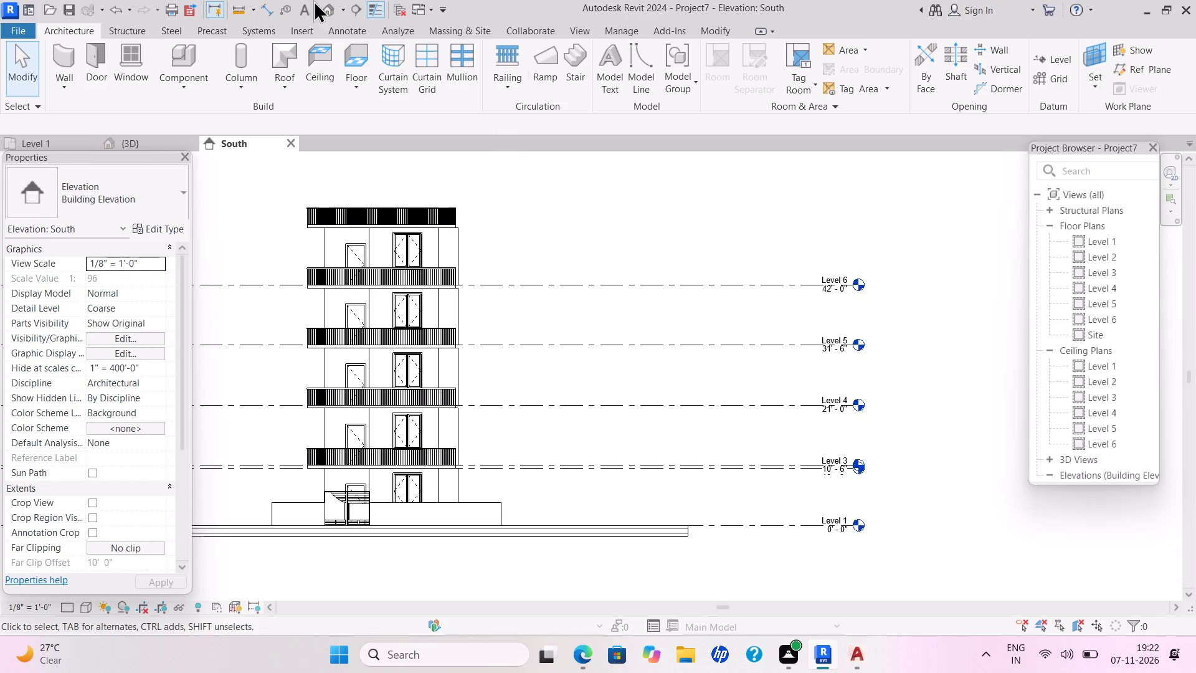
Save the project on the Desktop under the file name T26.
{"action": "left_click", "coordinate": [23, 31]}
{"action": "left_click", "coordinate": [72, 231]}
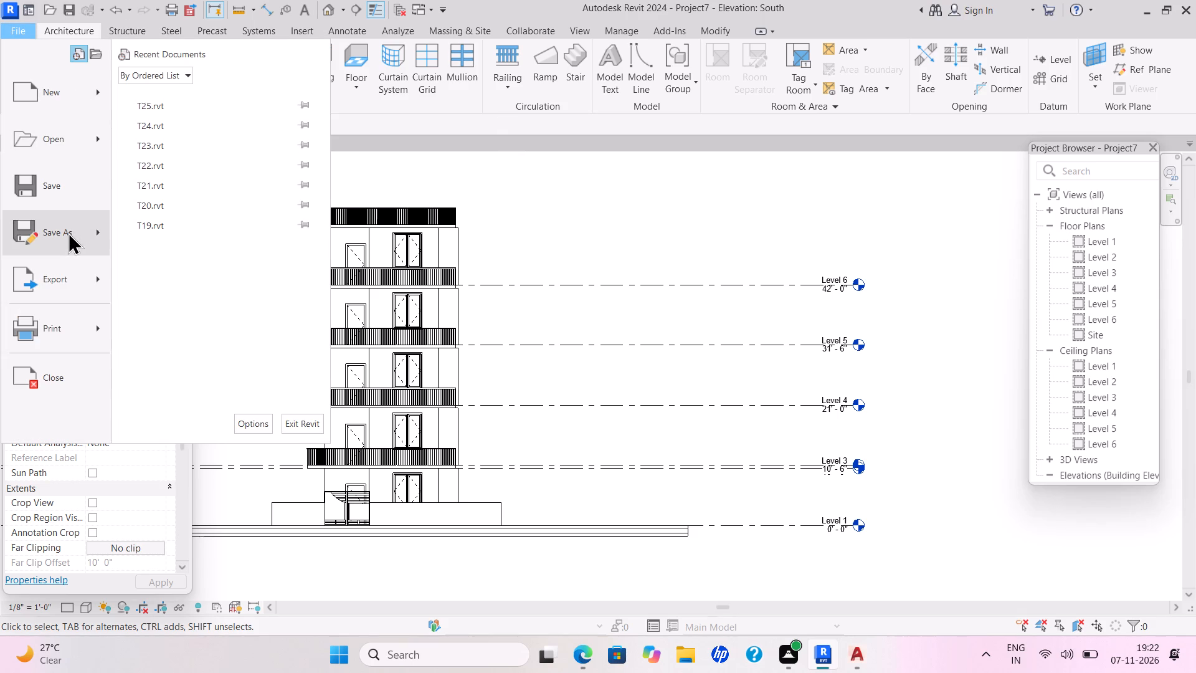
{"action": "left_click", "coordinate": [169, 176]}
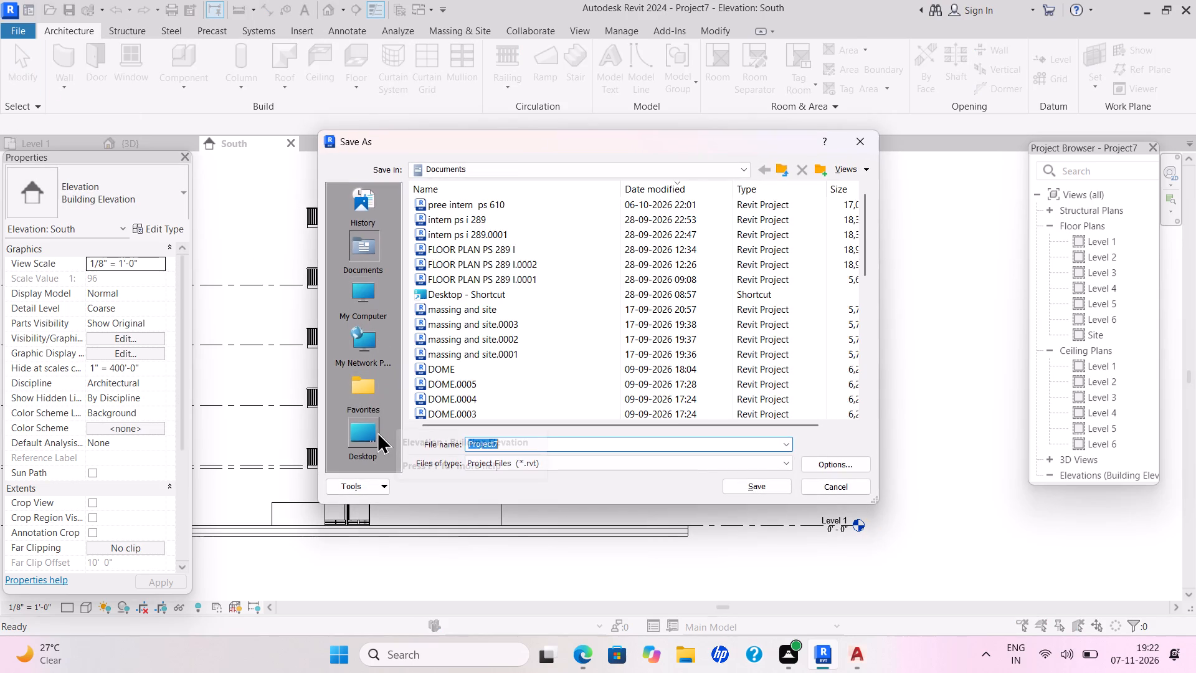
{"action": "left_click", "coordinate": [375, 433]}
{"action": "triple_click", "coordinate": [371, 431]}
{"action": "left_click", "coordinate": [371, 430]}
{"action": "left_click", "coordinate": [526, 444]}
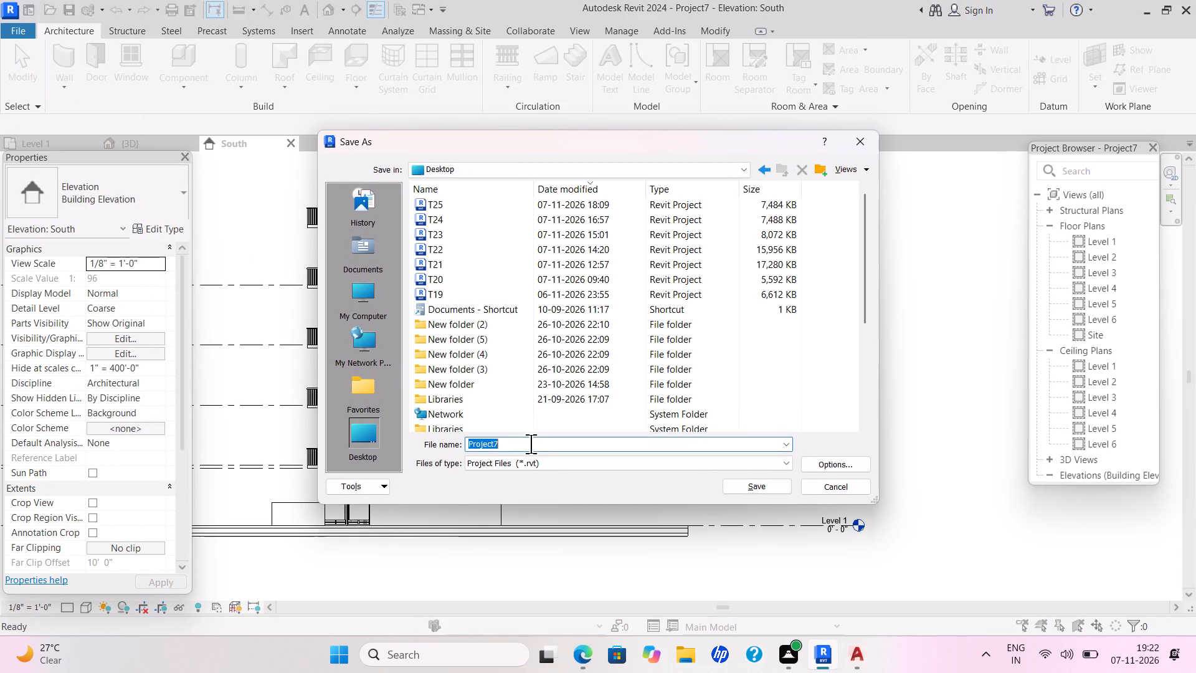
{"action": "key", "text": "BackSpace"}
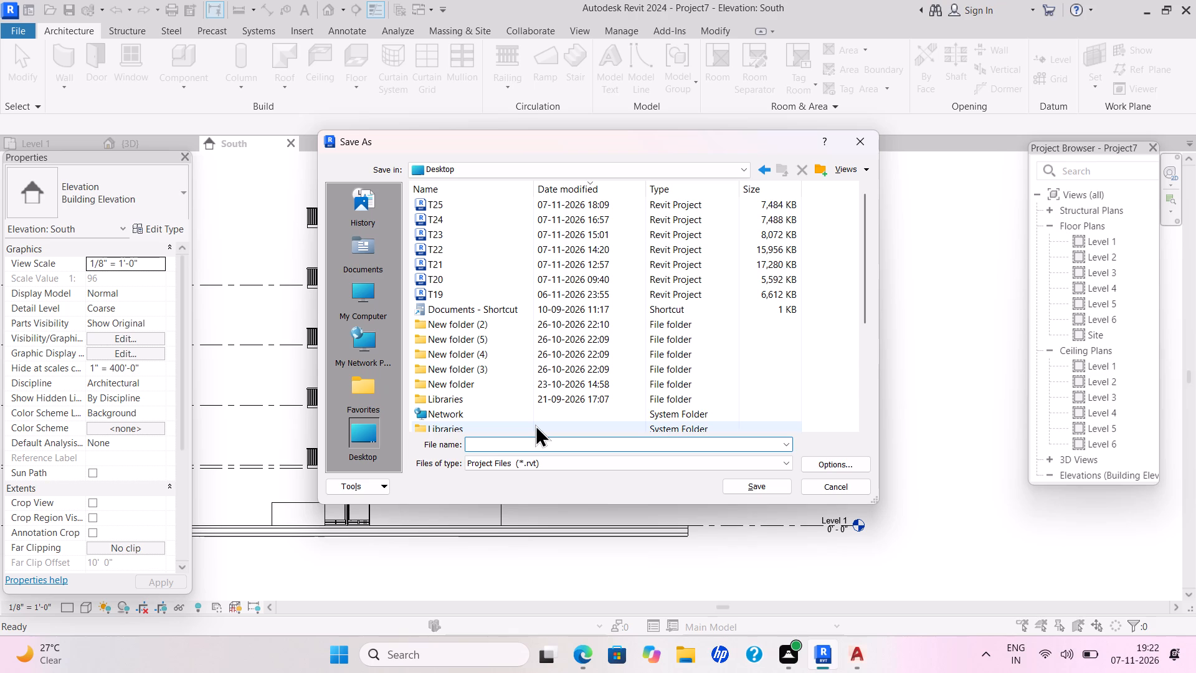
{"action": "type", "text": "T26"}
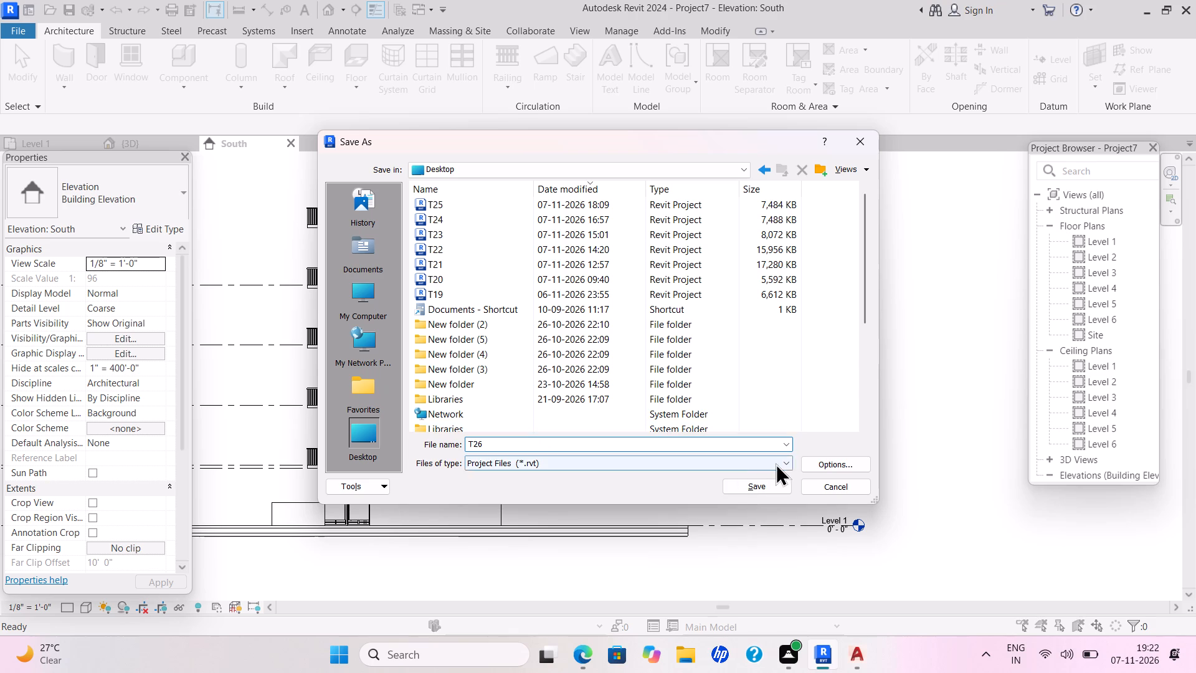
{"action": "left_click", "coordinate": [777, 476]}
{"action": "left_click", "coordinate": [776, 486]}
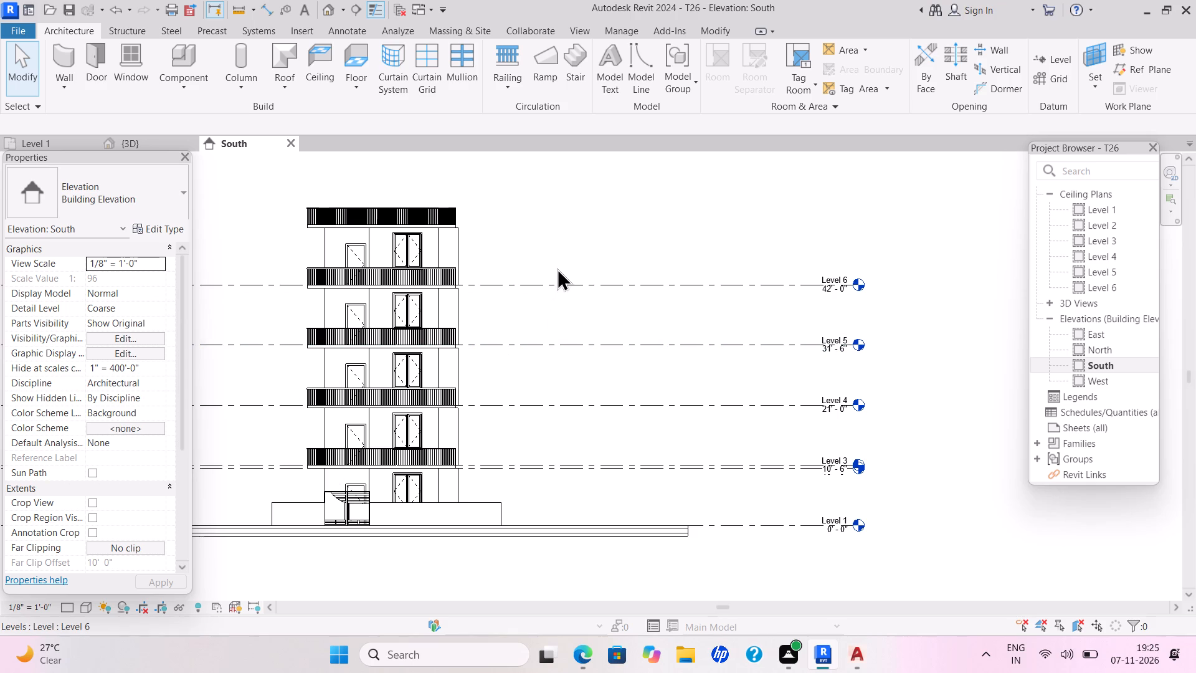
Open the 3D view and look over the stacked building up to its roof.
{"action": "left_click", "coordinate": [161, 145]}
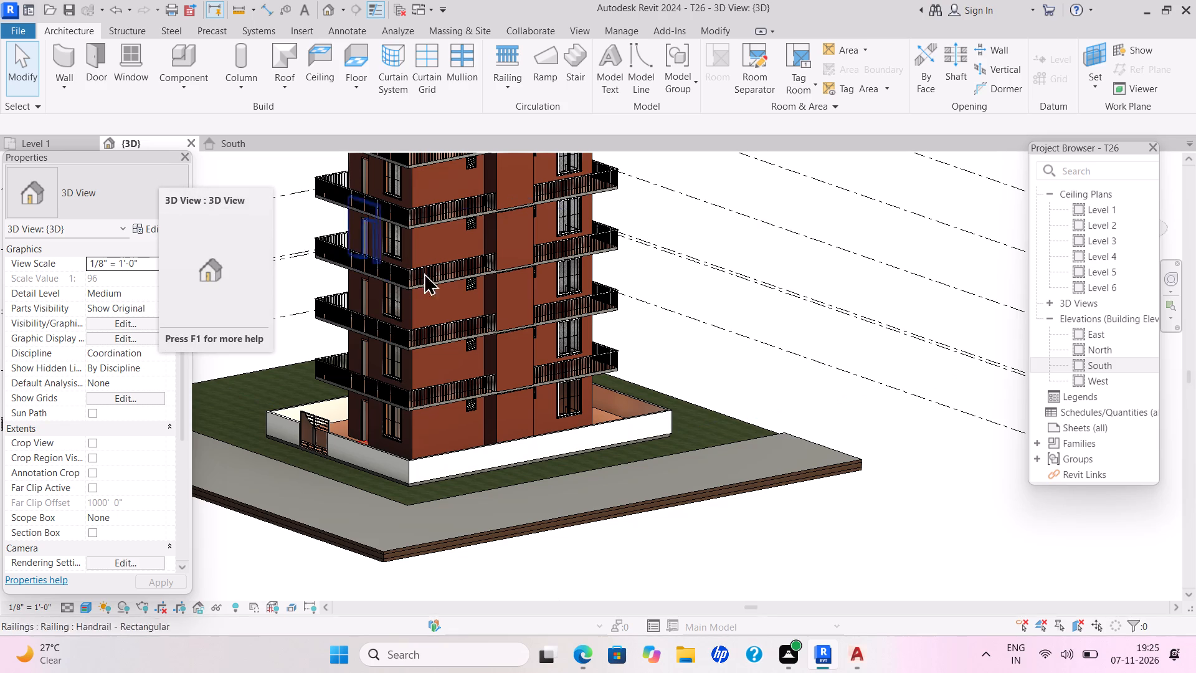
{"action": "middle_click_drag", "start_coordinate": [829, 335], "coordinate": [794, 406]}
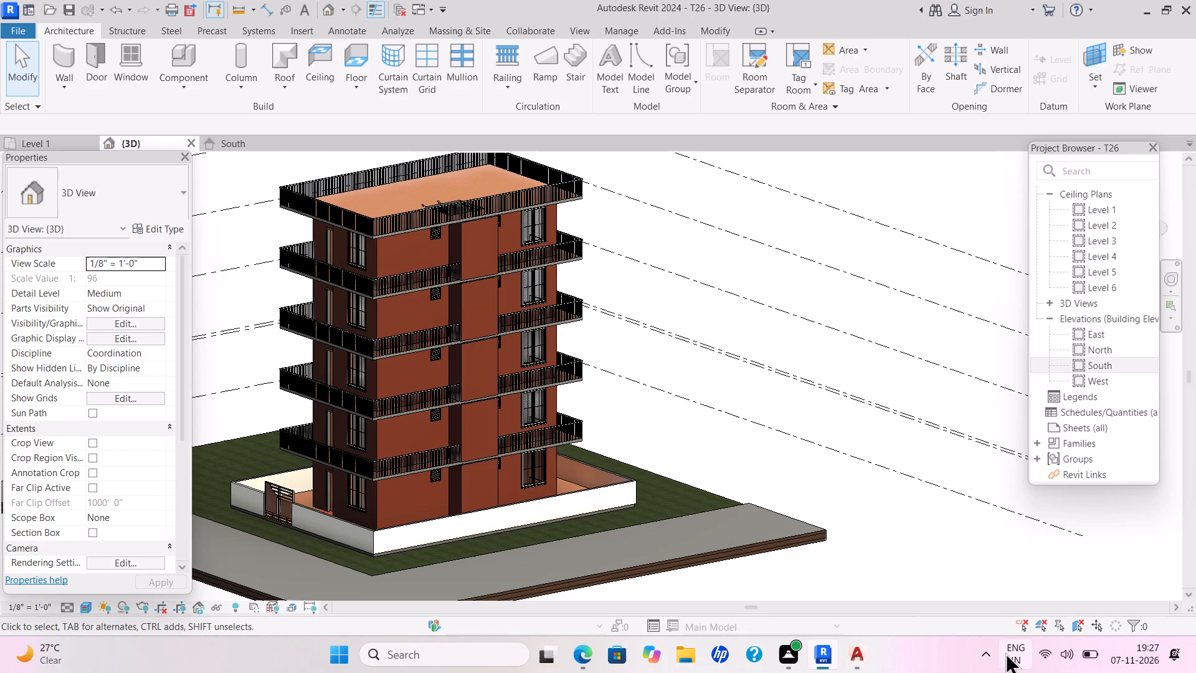
Switch to the house floor plan drawing in AutoCAD.
{"action": "left_click", "coordinate": [876, 578]}
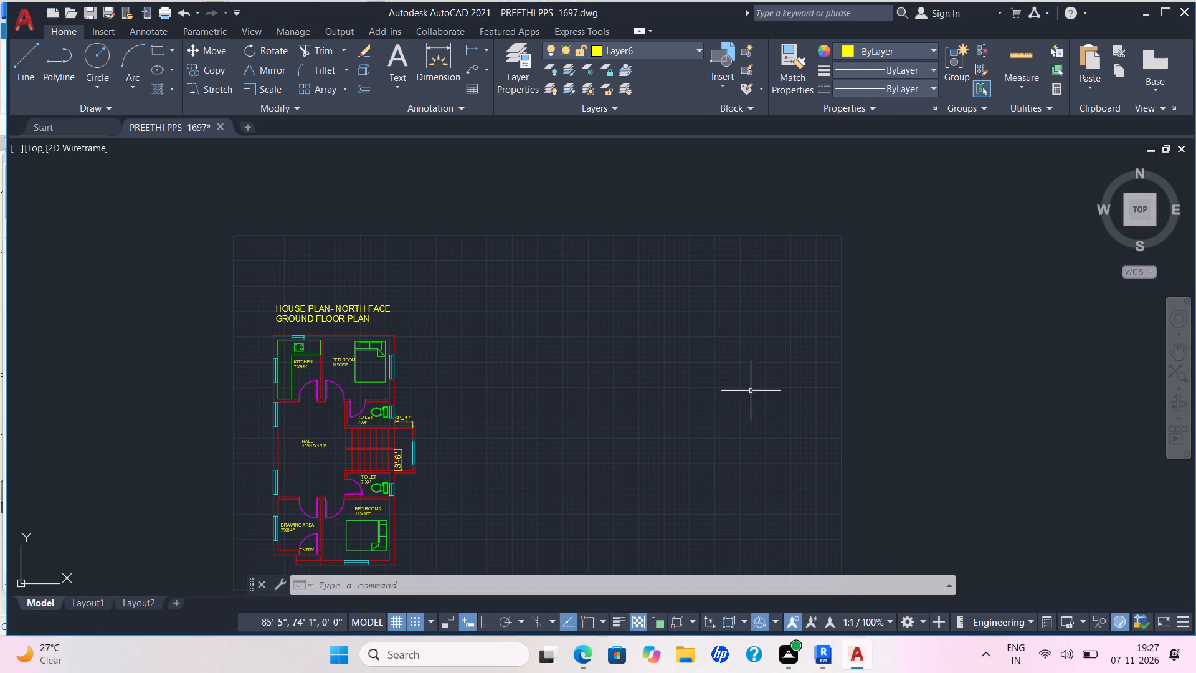
Browse the saved drawings in the Documents folder and preview several intern house plans, leaving the current drawing open.
{"action": "left_click", "coordinate": [24, 35]}
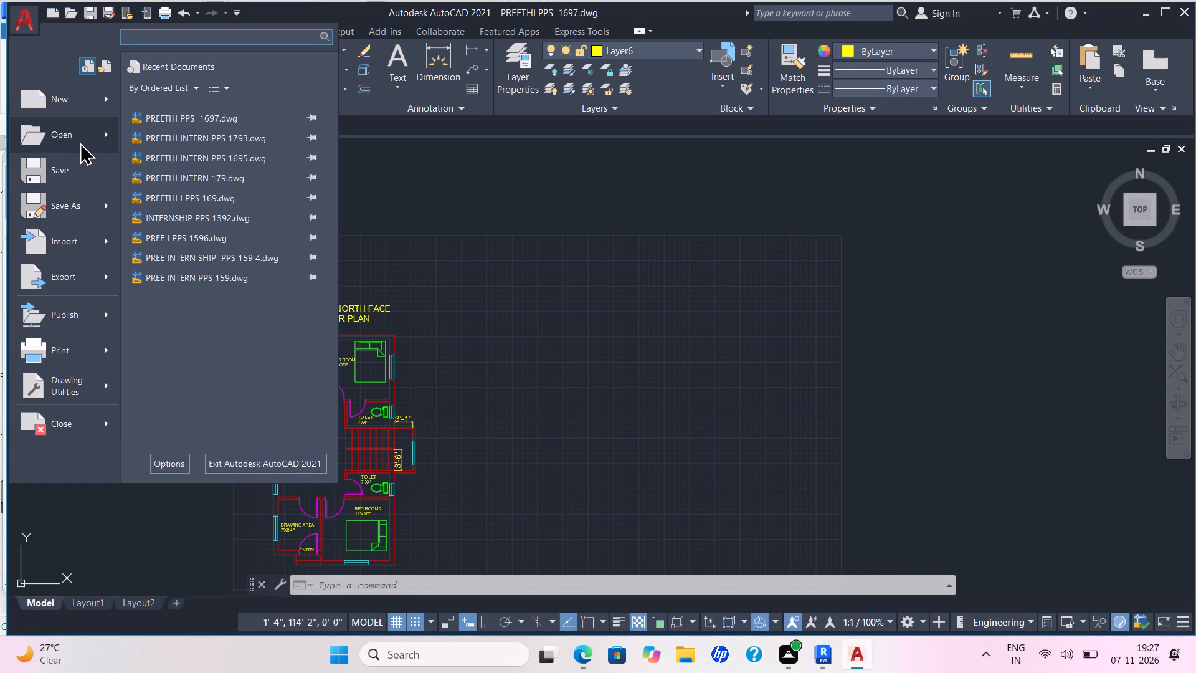
{"action": "left_click", "coordinate": [80, 142]}
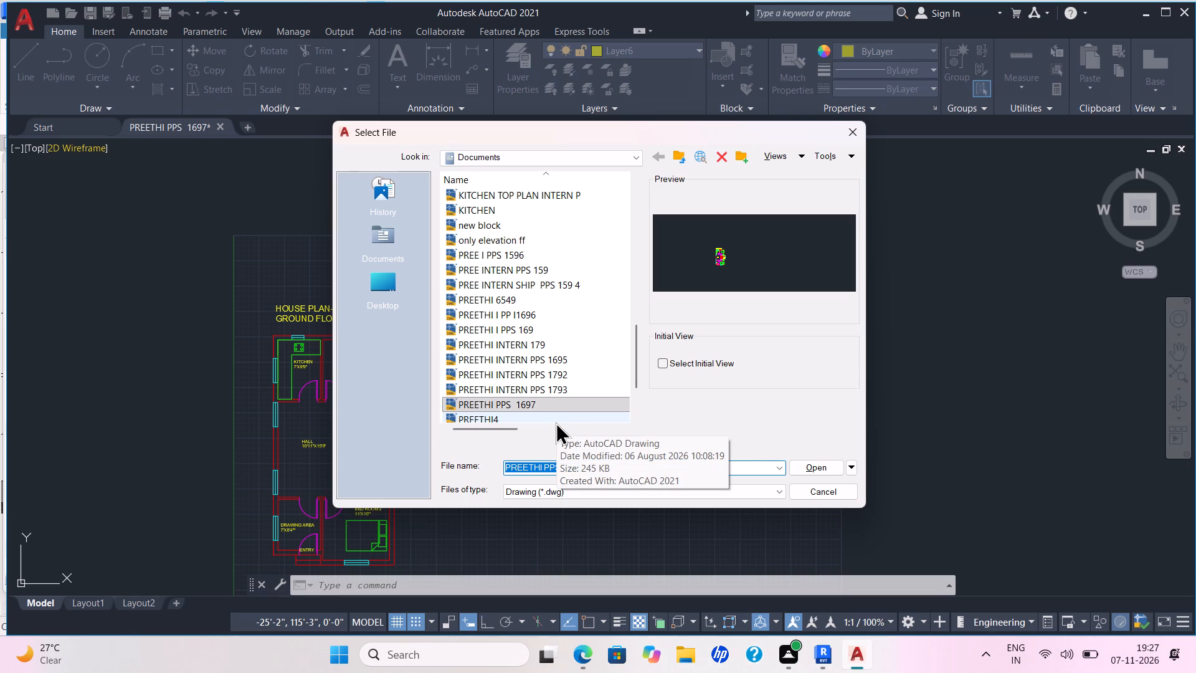
{"action": "scroll", "coordinate": [556, 422], "scroll_direction": "up", "scroll_amount": 1}
{"action": "scroll", "coordinate": [558, 419], "scroll_direction": "down", "scroll_amount": 1}
{"action": "scroll", "coordinate": [558, 419], "scroll_direction": "up", "scroll_amount": 2}
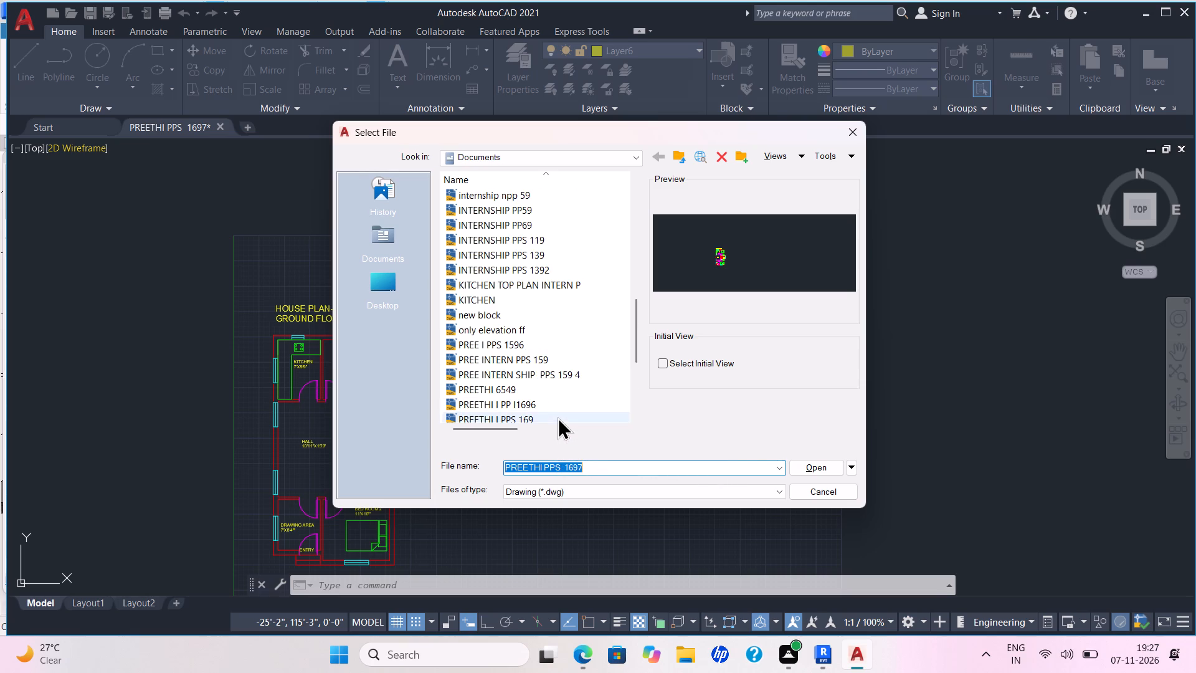
{"action": "scroll", "coordinate": [558, 417], "scroll_direction": "up", "scroll_amount": 1}
{"action": "scroll", "coordinate": [558, 417], "scroll_direction": "down", "scroll_amount": 1}
{"action": "scroll", "coordinate": [558, 417], "scroll_direction": "up", "scroll_amount": 1}
{"action": "scroll", "coordinate": [558, 417], "scroll_direction": "down", "scroll_amount": 2}
{"action": "left_click", "coordinate": [561, 409]}
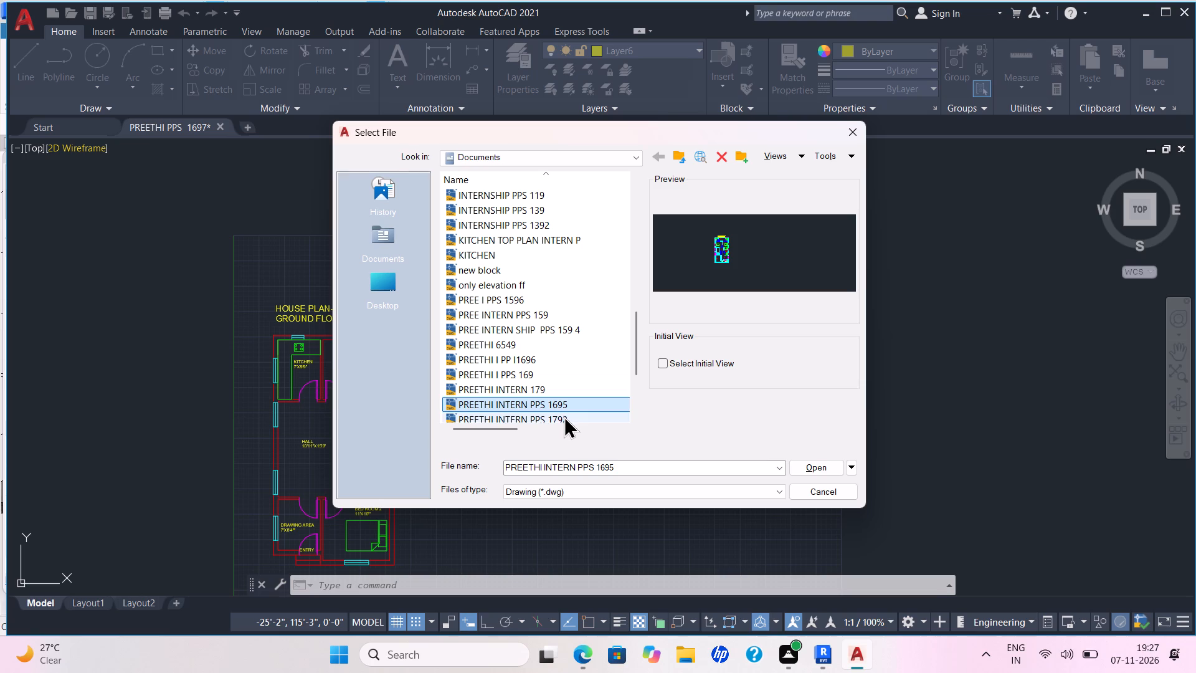
{"action": "left_click", "coordinate": [564, 417]}
{"action": "scroll", "coordinate": [566, 423], "scroll_direction": "up", "scroll_amount": 2}
{"action": "scroll", "coordinate": [566, 423], "scroll_direction": "down", "scroll_amount": 1}
{"action": "scroll", "coordinate": [566, 423], "scroll_direction": "up", "scroll_amount": 1}
{"action": "scroll", "coordinate": [565, 423], "scroll_direction": "down", "scroll_amount": 1}
{"action": "scroll", "coordinate": [565, 423], "scroll_direction": "up", "scroll_amount": 3}
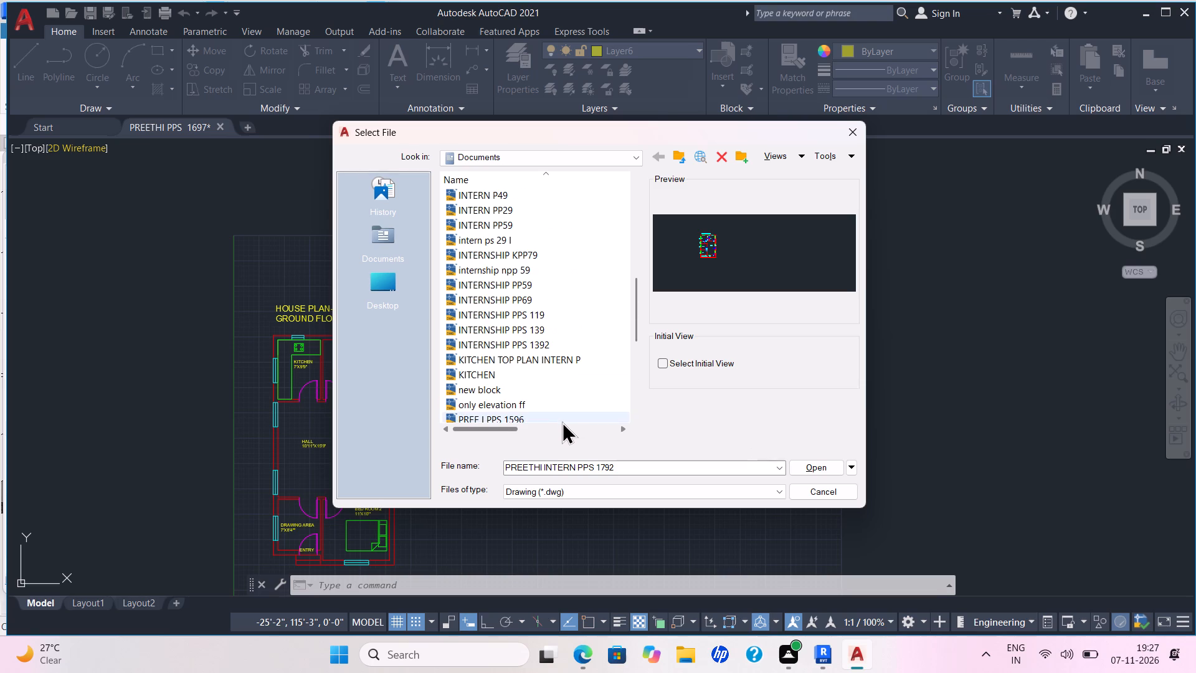
{"action": "left_click", "coordinate": [554, 347]}
{"action": "scroll", "coordinate": [529, 414], "scroll_direction": "up", "scroll_amount": 1}
{"action": "scroll", "coordinate": [529, 414], "scroll_direction": "down", "scroll_amount": 2}
{"action": "scroll", "coordinate": [529, 414], "scroll_direction": "up", "scroll_amount": 1}
{"action": "scroll", "coordinate": [529, 414], "scroll_direction": "down", "scroll_amount": 2}
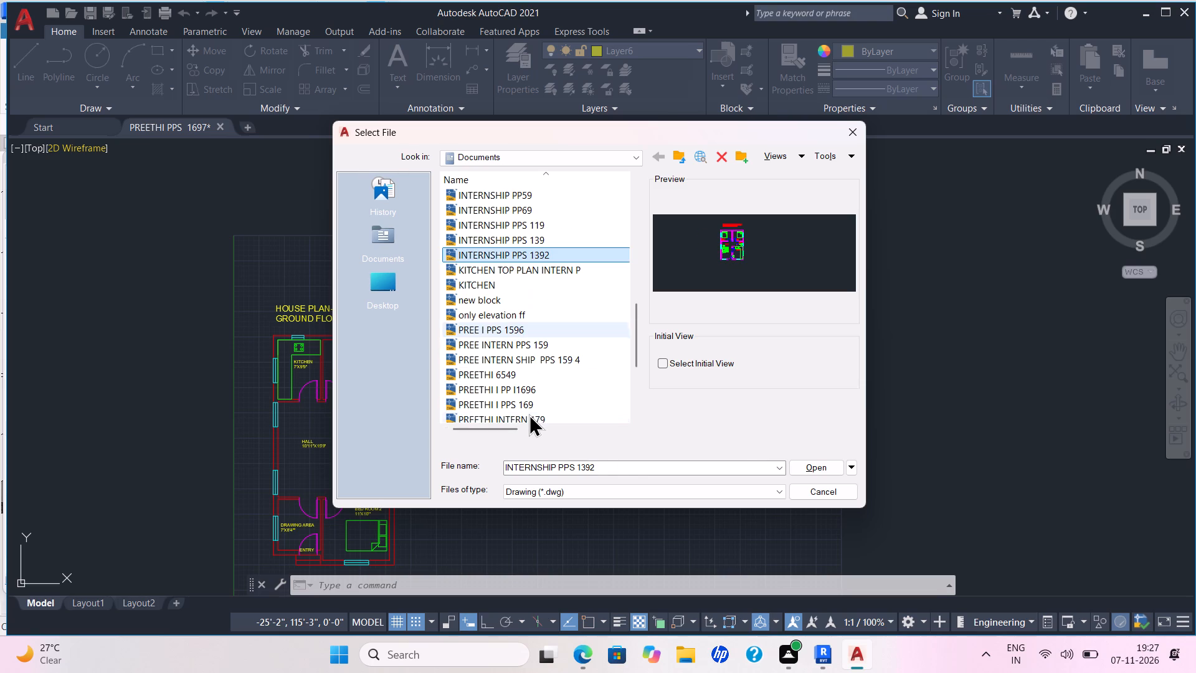
{"action": "scroll", "coordinate": [554, 413], "scroll_direction": "down", "scroll_amount": 3}
{"action": "scroll", "coordinate": [551, 413], "scroll_direction": "up", "scroll_amount": 1}
{"action": "scroll", "coordinate": [551, 413], "scroll_direction": "down", "scroll_amount": 1}
{"action": "scroll", "coordinate": [551, 413], "scroll_direction": "up", "scroll_amount": 1}
{"action": "scroll", "coordinate": [551, 413], "scroll_direction": "down", "scroll_amount": 1}
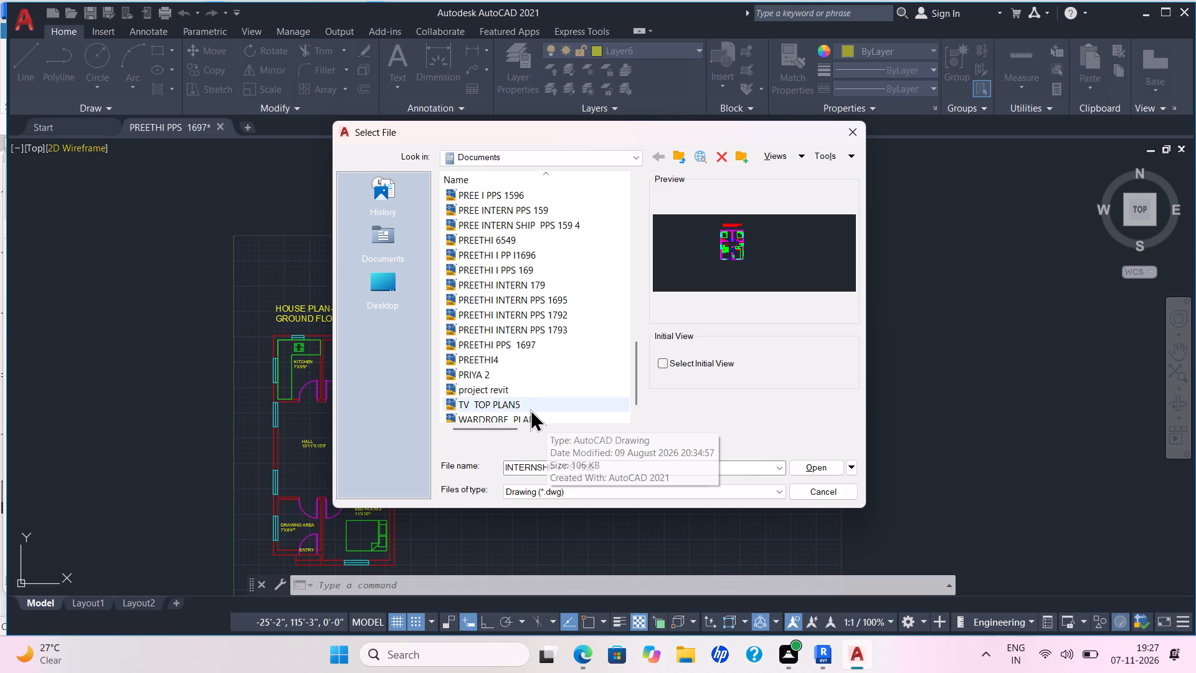
{"action": "scroll", "coordinate": [870, 206], "scroll_direction": "up", "scroll_amount": 1}
{"action": "left_click", "coordinate": [856, 136]}
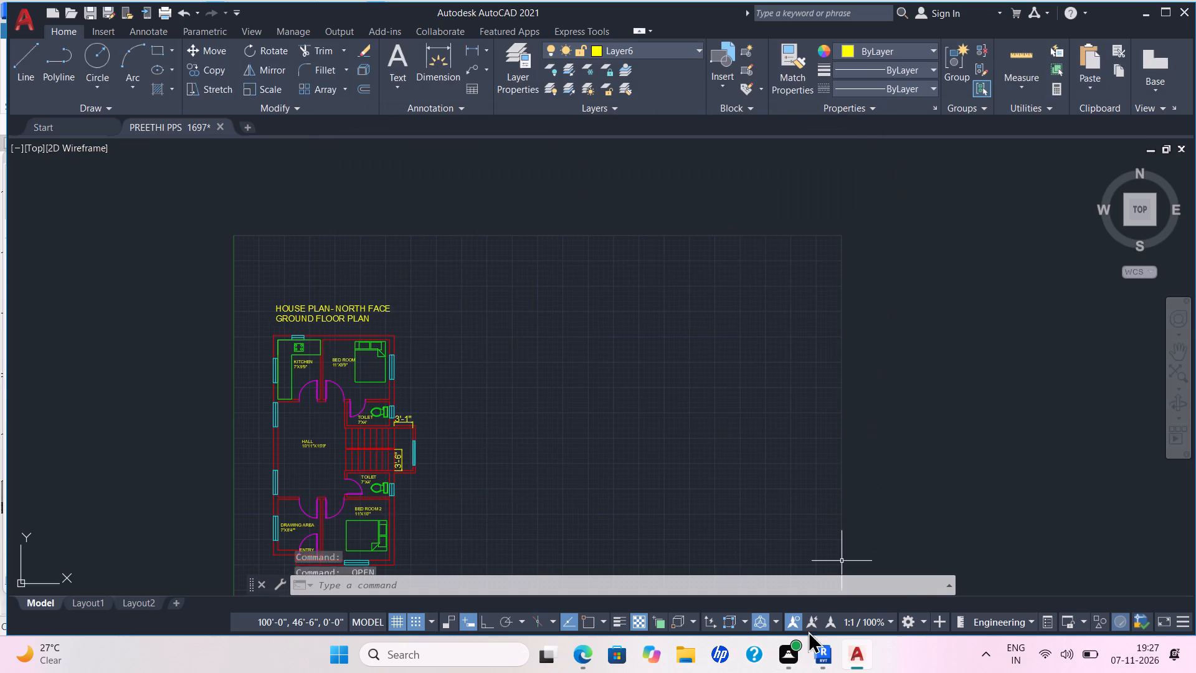
Return to the Revit model and examine the multi-storey building in 3D from the entrance side, including balconies, compound wall, gate and road.
{"action": "left_click", "coordinate": [826, 596]}
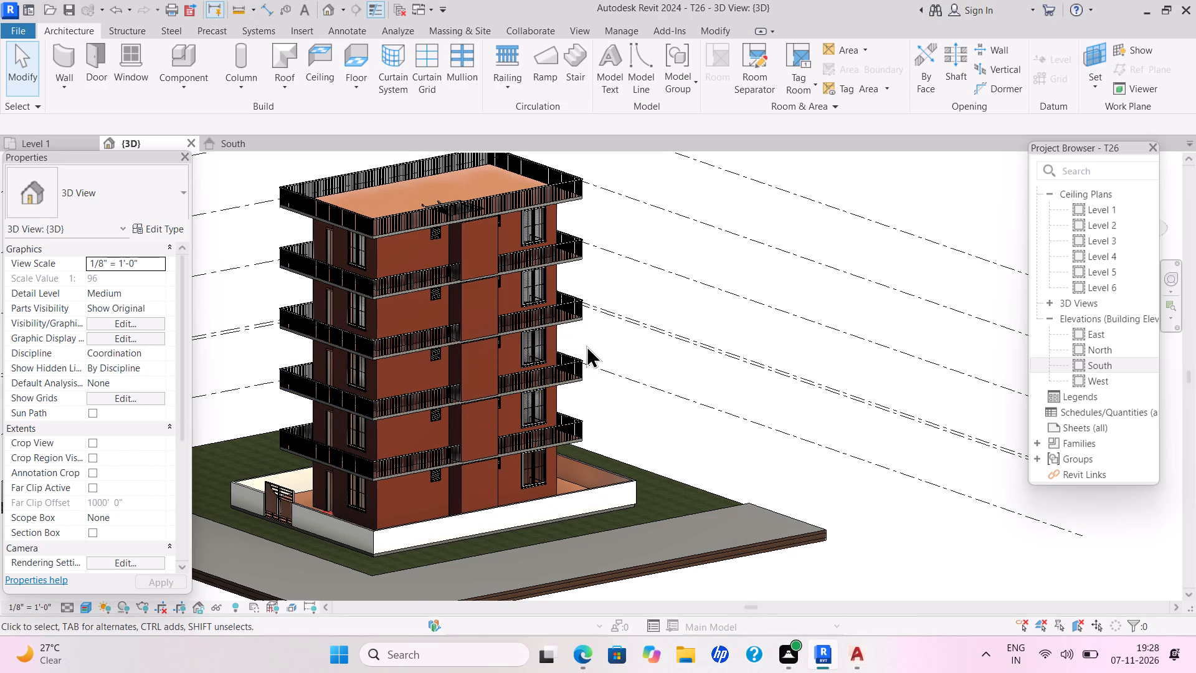
{"action": "middle_click_drag", "start_coordinate": [544, 527], "coordinate": [642, 511], "text": "shift"}
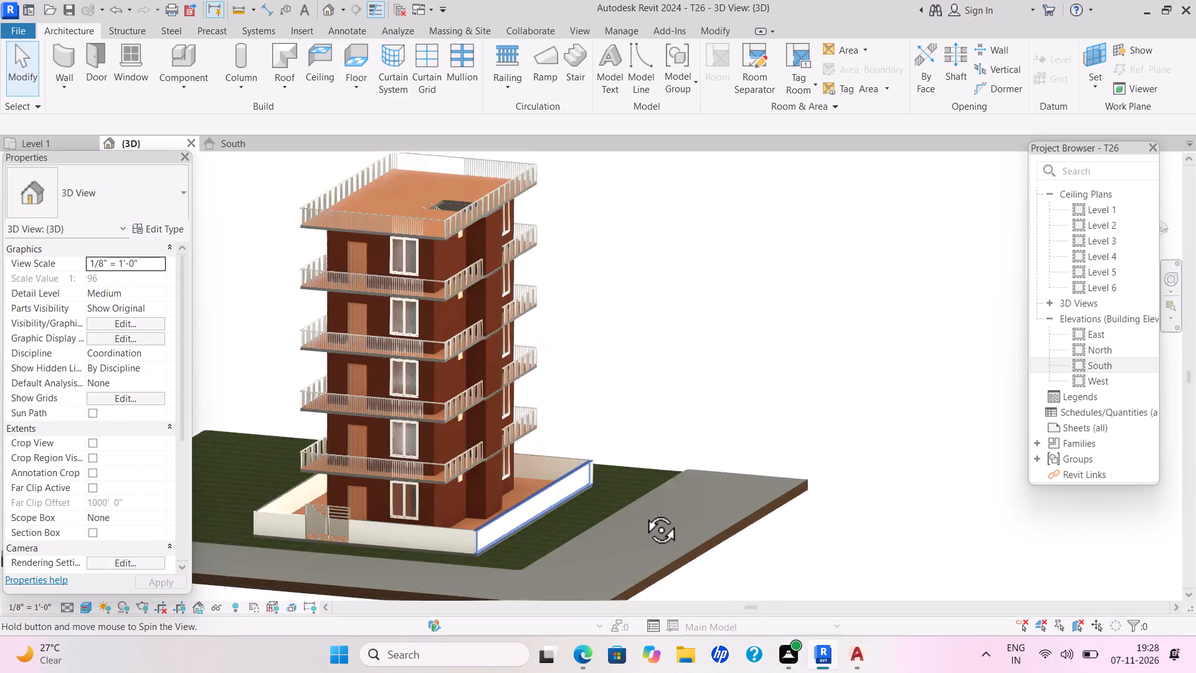
{"action": "middle_click_drag", "start_coordinate": [642, 511], "coordinate": [653, 503], "text": "shift"}
{"action": "scroll", "coordinate": [650, 497], "scroll_direction": "up", "scroll_amount": 2}
{"action": "scroll", "coordinate": [650, 497], "scroll_direction": "down", "scroll_amount": 1}
{"action": "scroll", "coordinate": [651, 499], "scroll_direction": "up", "scroll_amount": 1}
{"action": "scroll", "coordinate": [651, 499], "scroll_direction": "down", "scroll_amount": 1}
{"action": "scroll", "coordinate": [652, 499], "scroll_direction": "up", "scroll_amount": 2}
{"action": "middle_click", "coordinate": [653, 500], "text": "shift"}
{"action": "scroll", "coordinate": [657, 500], "scroll_direction": "down", "scroll_amount": 1, "text": "shift"}
{"action": "scroll", "coordinate": [657, 500], "scroll_direction": "up", "scroll_amount": 3, "text": "shift"}
{"action": "scroll", "coordinate": [657, 500], "scroll_direction": "down", "scroll_amount": 2, "text": "shift"}
{"action": "scroll", "coordinate": [657, 500], "scroll_direction": "up", "scroll_amount": 1}
{"action": "scroll", "coordinate": [657, 500], "scroll_direction": "down", "scroll_amount": 1}
{"action": "scroll", "coordinate": [657, 500], "scroll_direction": "up", "scroll_amount": 3}
{"action": "scroll", "coordinate": [649, 500], "scroll_direction": "down", "scroll_amount": 1}
{"action": "scroll", "coordinate": [649, 502], "scroll_direction": "up", "scroll_amount": 1}
{"action": "middle_click_drag", "start_coordinate": [657, 510], "coordinate": [715, 513]}
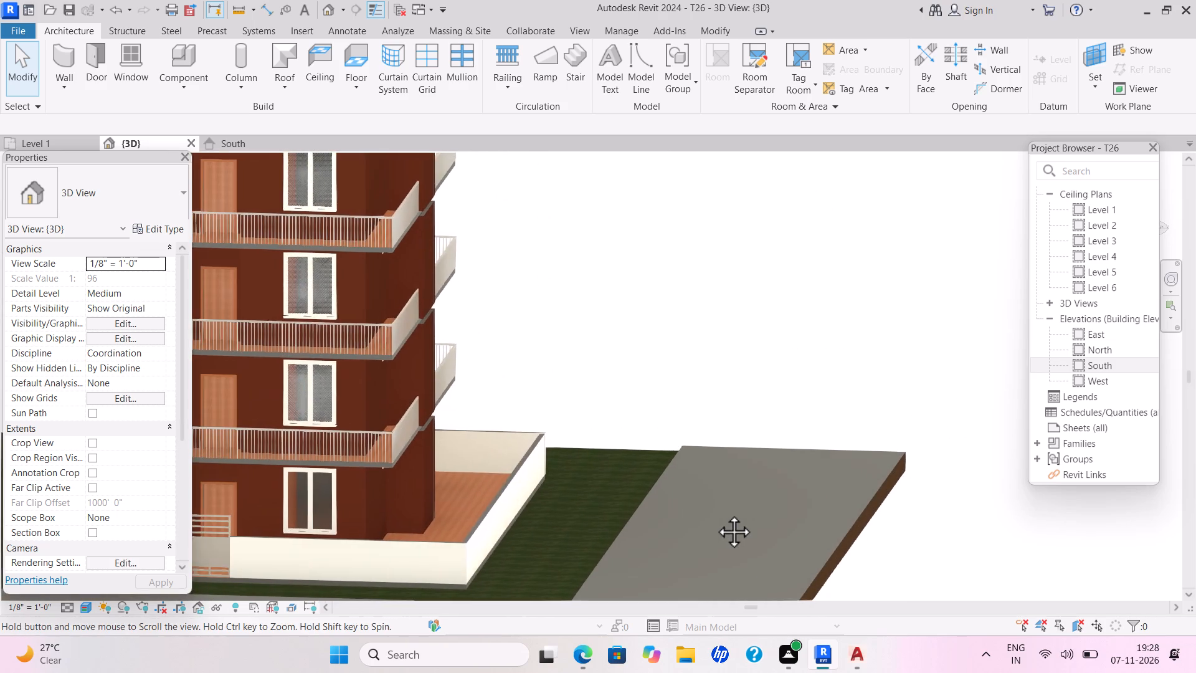
{"action": "middle_click_drag", "start_coordinate": [715, 513], "coordinate": [718, 513]}
{"action": "scroll", "coordinate": [718, 513], "scroll_direction": "down", "scroll_amount": 2}
{"action": "scroll", "coordinate": [718, 513], "scroll_direction": "up", "scroll_amount": 1}
{"action": "scroll", "coordinate": [718, 513], "scroll_direction": "down", "scroll_amount": 1}
{"action": "scroll", "coordinate": [684, 561], "scroll_direction": "up", "scroll_amount": 2}
{"action": "scroll", "coordinate": [683, 563], "scroll_direction": "down", "scroll_amount": 1}
{"action": "scroll", "coordinate": [683, 563], "scroll_direction": "up", "scroll_amount": 2}
{"action": "middle_click", "coordinate": [683, 563]}
{"action": "scroll", "coordinate": [685, 563], "scroll_direction": "down", "scroll_amount": 1}
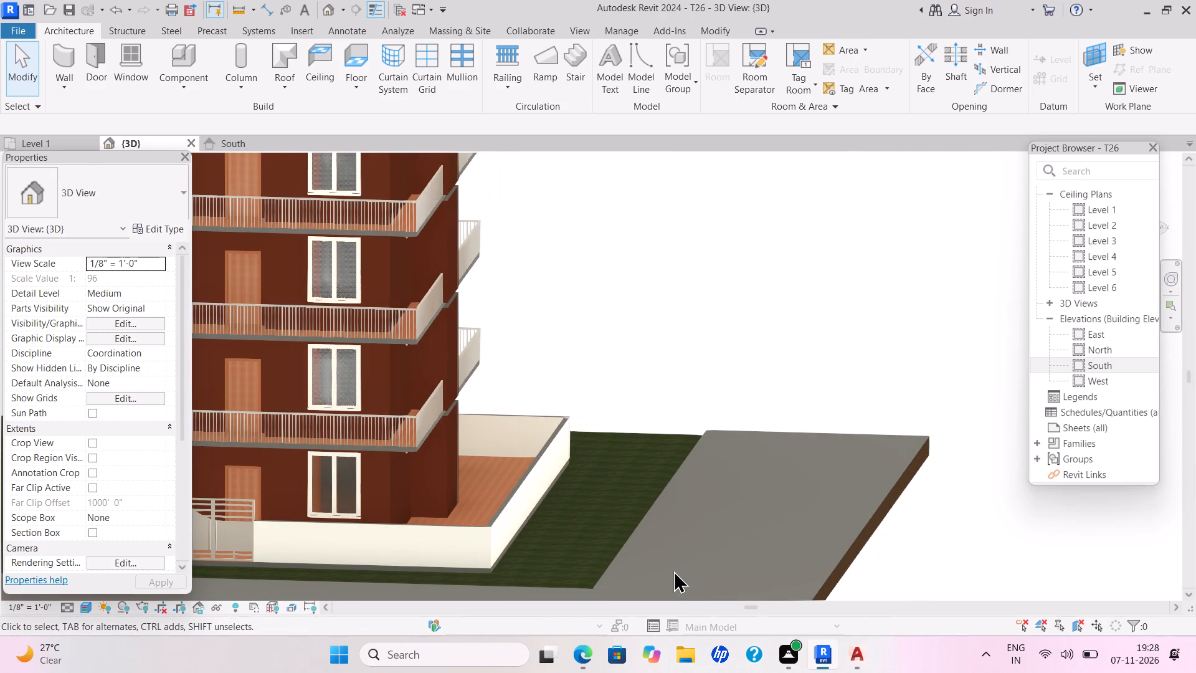
{"action": "scroll", "coordinate": [662, 561], "scroll_direction": "up", "scroll_amount": 1}
{"action": "scroll", "coordinate": [662, 561], "scroll_direction": "down", "scroll_amount": 2}
{"action": "scroll", "coordinate": [662, 561], "scroll_direction": "up", "scroll_amount": 1}
{"action": "scroll", "coordinate": [662, 561], "scroll_direction": "down", "scroll_amount": 3}
{"action": "scroll", "coordinate": [662, 561], "scroll_direction": "up", "scroll_amount": 2}
{"action": "scroll", "coordinate": [664, 561], "scroll_direction": "down", "scroll_amount": 1}
{"action": "scroll", "coordinate": [667, 560], "scroll_direction": "up", "scroll_amount": 2}
{"action": "scroll", "coordinate": [670, 546], "scroll_direction": "down", "scroll_amount": 1}
{"action": "scroll", "coordinate": [593, 443], "scroll_direction": "up", "scroll_amount": 1}
{"action": "scroll", "coordinate": [593, 444], "scroll_direction": "down", "scroll_amount": 2}
{"action": "scroll", "coordinate": [601, 446], "scroll_direction": "up", "scroll_amount": 1}
{"action": "scroll", "coordinate": [602, 446], "scroll_direction": "down", "scroll_amount": 1}
{"action": "scroll", "coordinate": [604, 447], "scroll_direction": "up", "scroll_amount": 1}
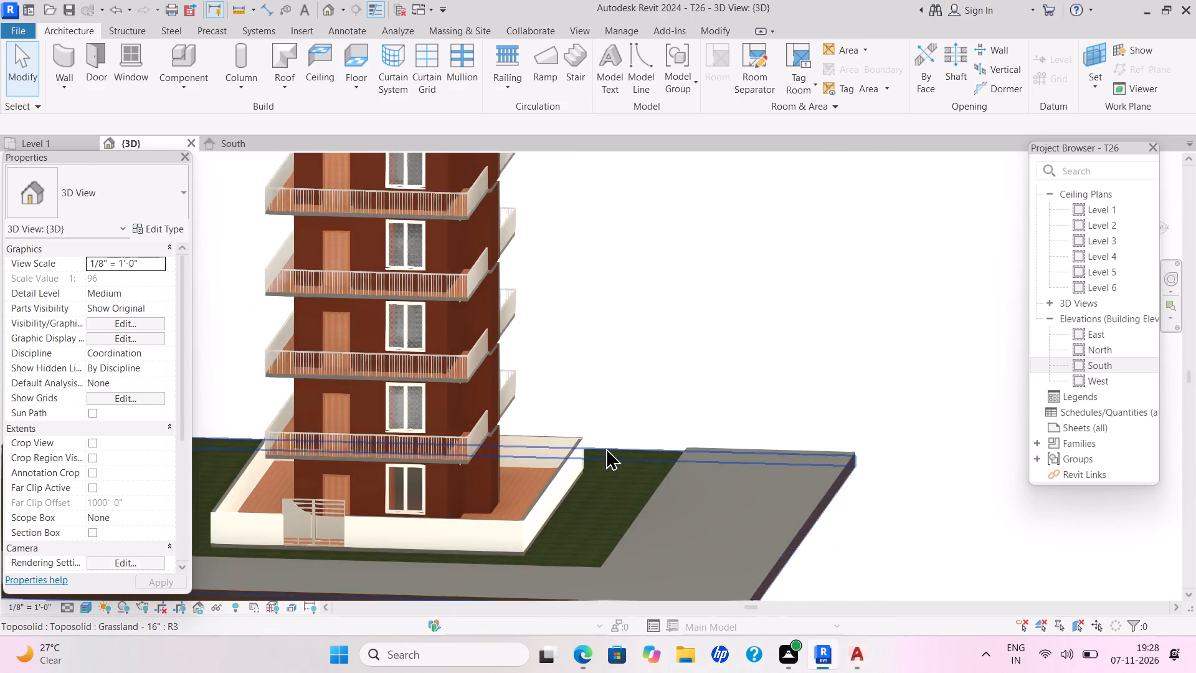
{"action": "scroll", "coordinate": [610, 447], "scroll_direction": "down", "scroll_amount": 3}
{"action": "middle_click_drag", "start_coordinate": [619, 455], "coordinate": [662, 506]}
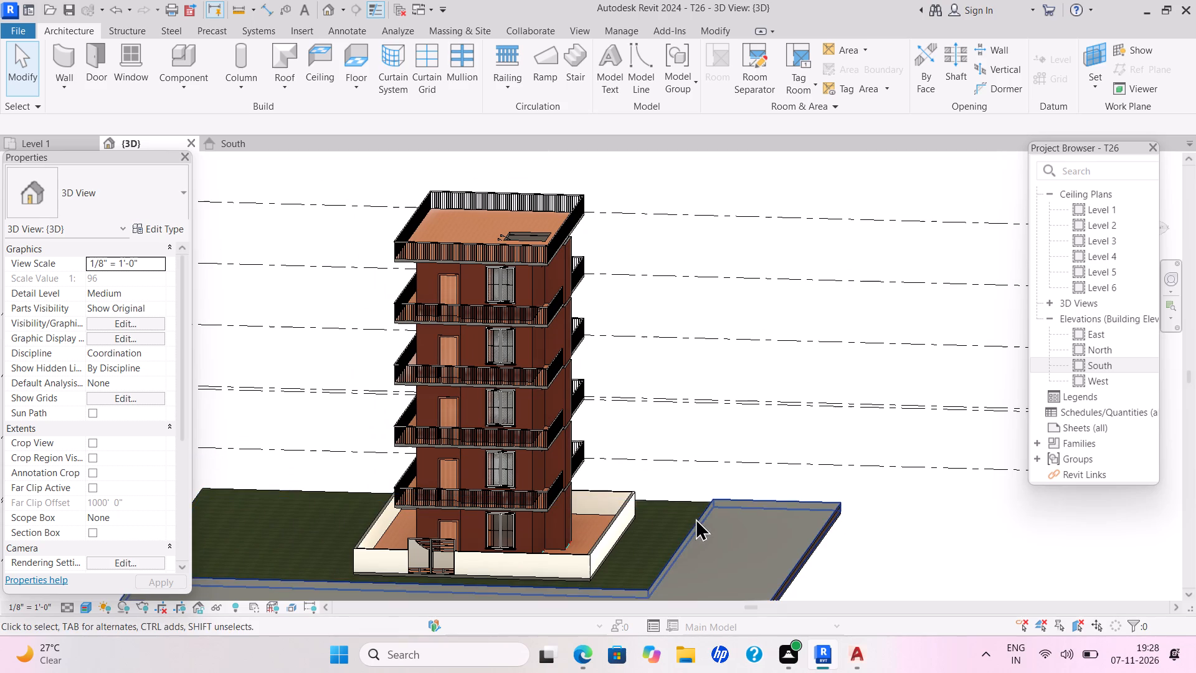